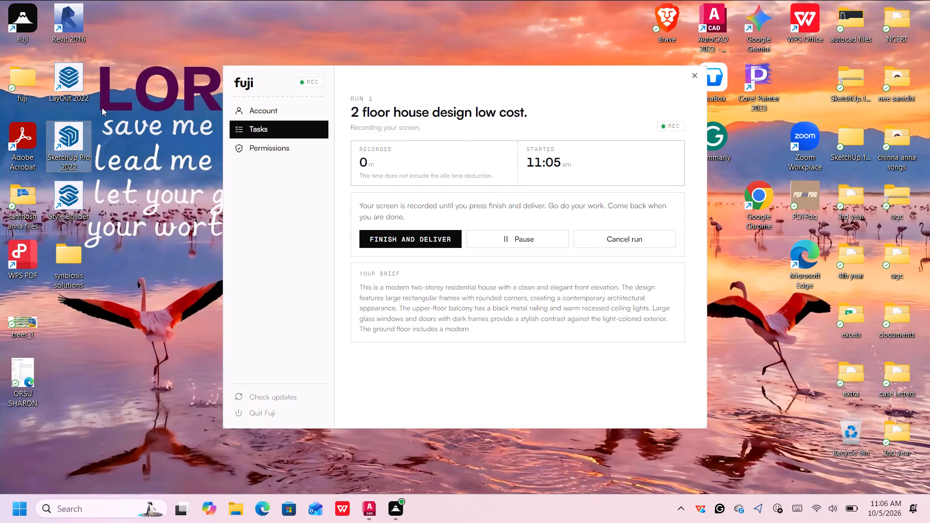
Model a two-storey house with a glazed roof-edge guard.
Launch SketchUp Pro 2022 from the desktop to bring up its welcome window.
{"action": "double_click", "coordinate": [74, 147]}
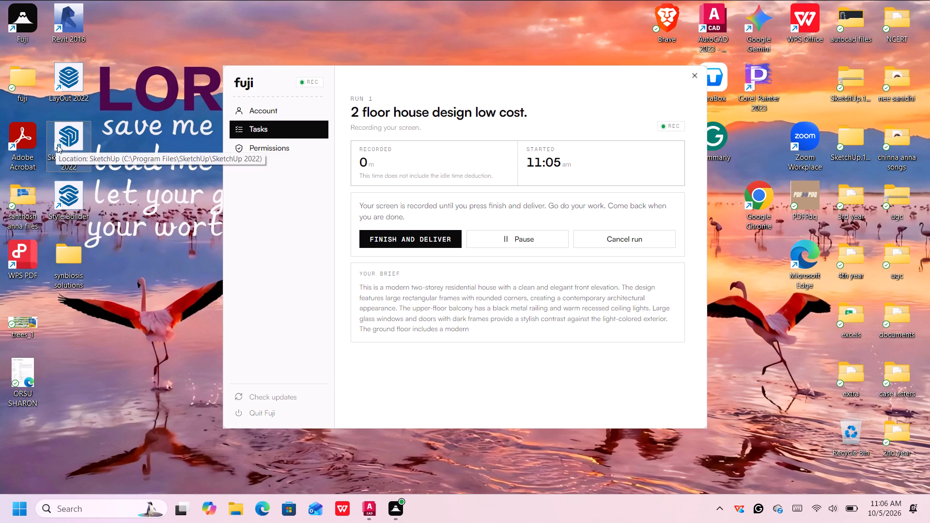
{"action": "left_click", "coordinate": [71, 134]}
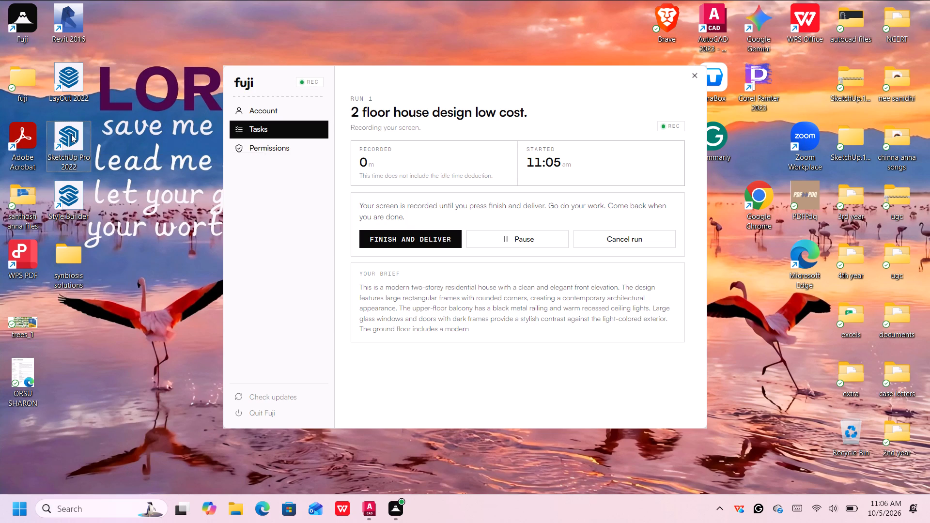
{"action": "right_click", "coordinate": [71, 134]}
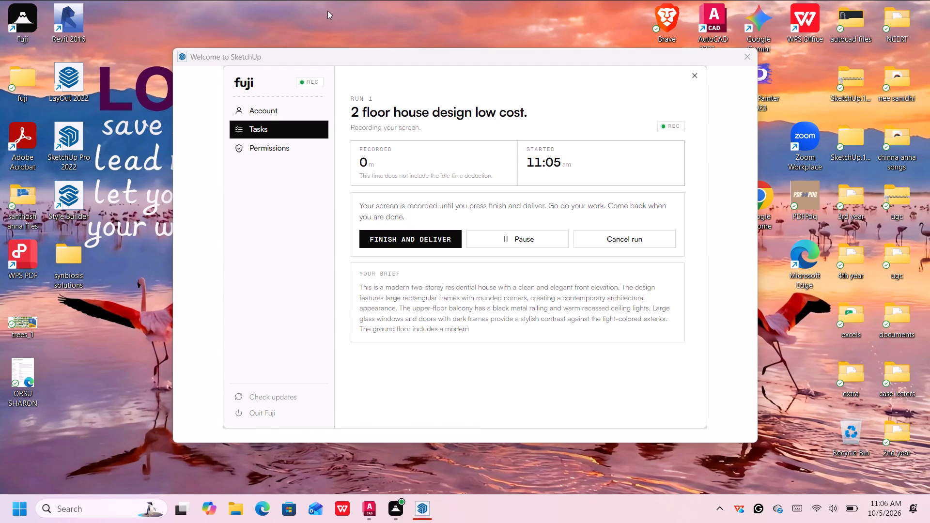
{"action": "left_click", "coordinate": [327, 12]}
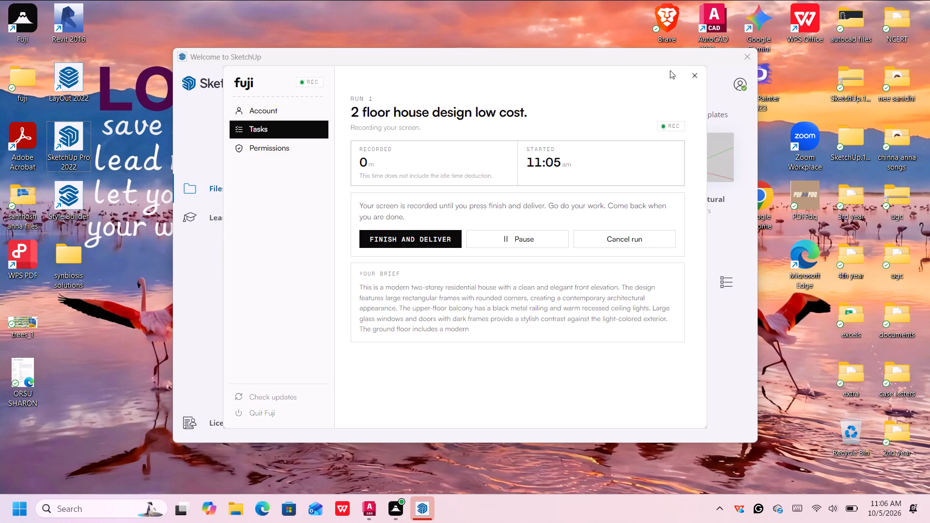
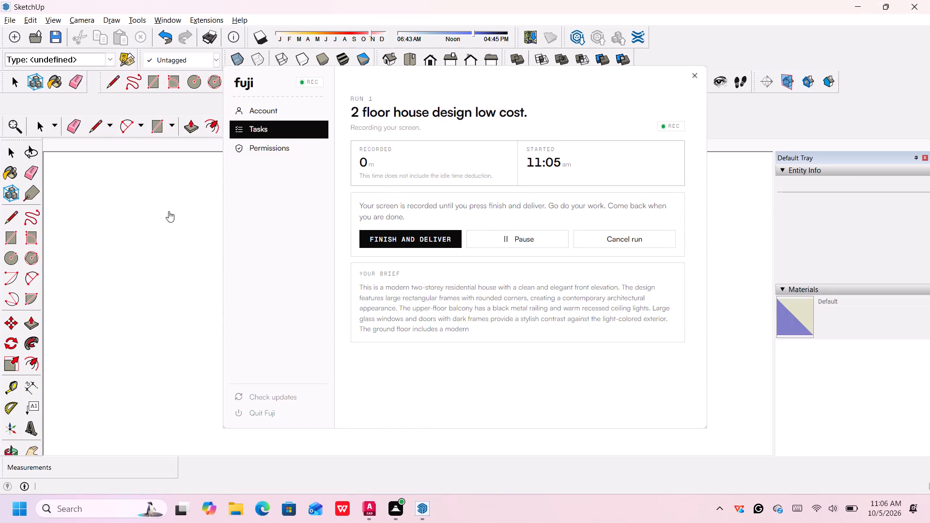
Switch from the recording window to SketchUp, bringing its empty modelling window to the front.
{"action": "left_click", "coordinate": [138, 243]}
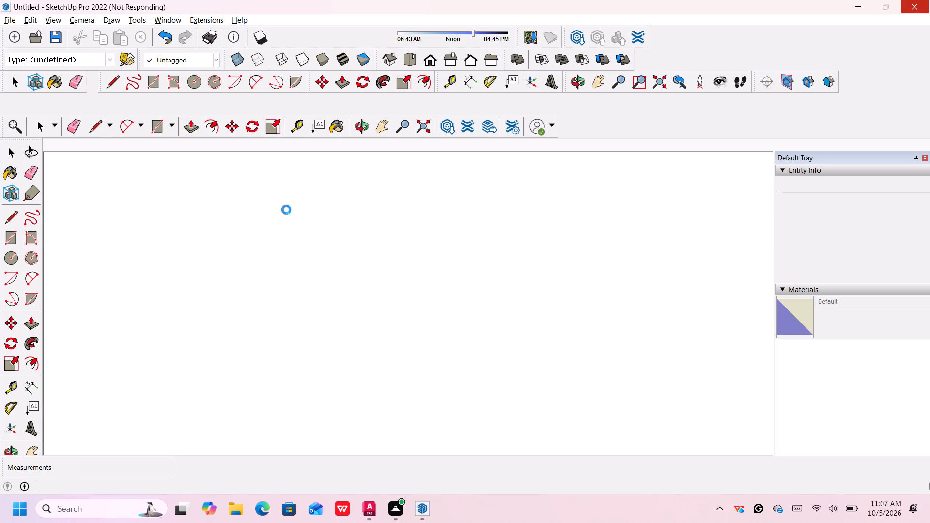
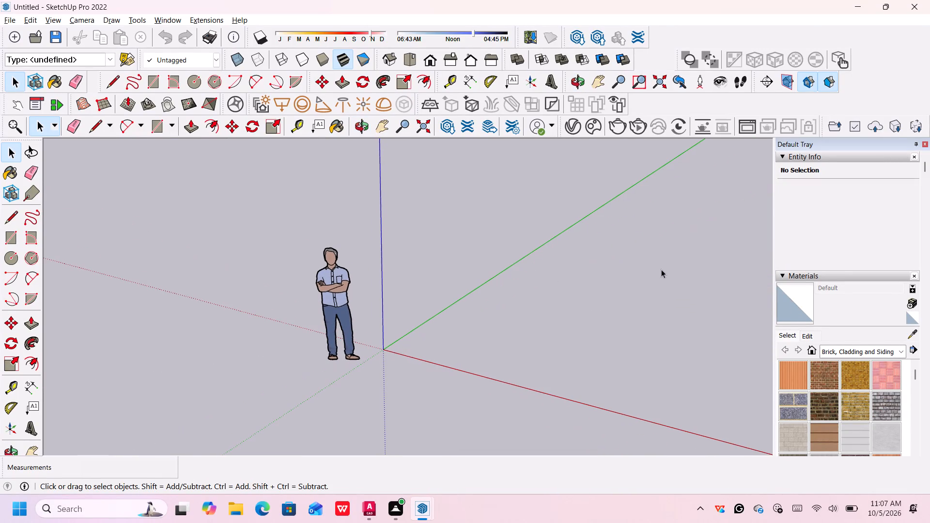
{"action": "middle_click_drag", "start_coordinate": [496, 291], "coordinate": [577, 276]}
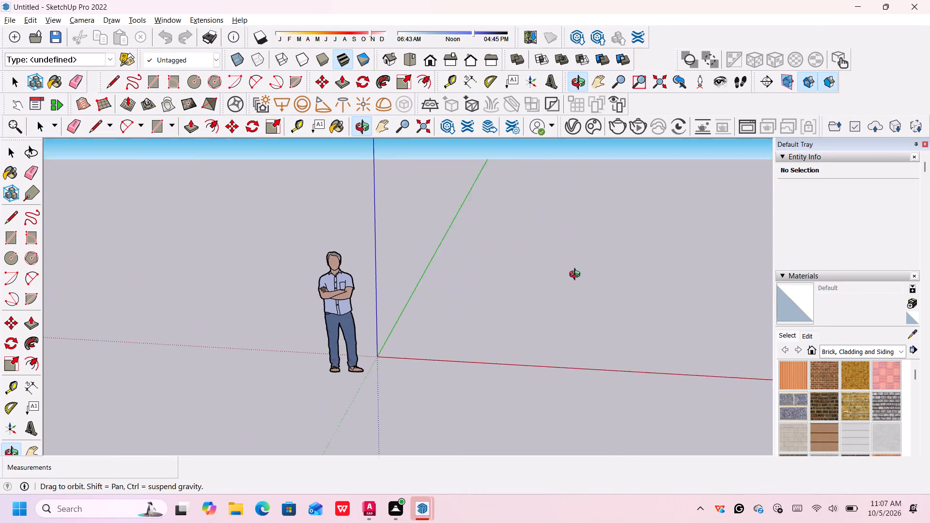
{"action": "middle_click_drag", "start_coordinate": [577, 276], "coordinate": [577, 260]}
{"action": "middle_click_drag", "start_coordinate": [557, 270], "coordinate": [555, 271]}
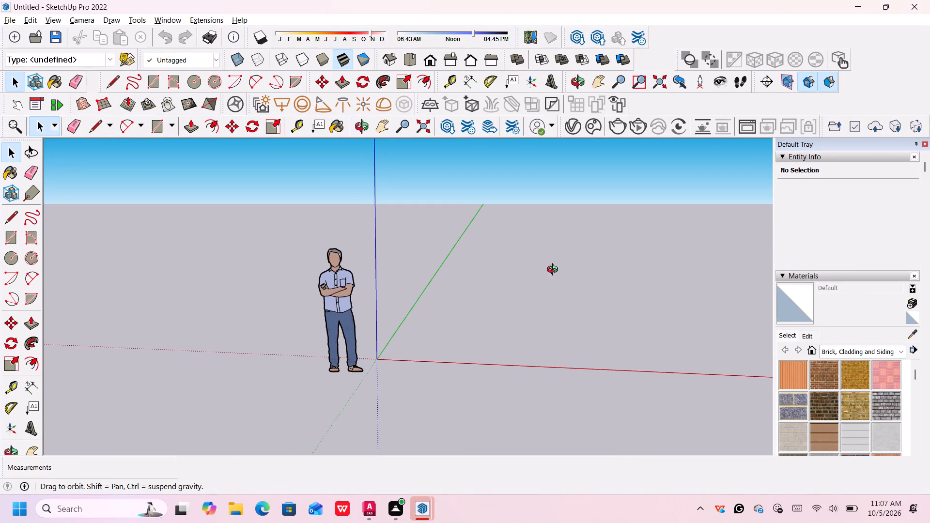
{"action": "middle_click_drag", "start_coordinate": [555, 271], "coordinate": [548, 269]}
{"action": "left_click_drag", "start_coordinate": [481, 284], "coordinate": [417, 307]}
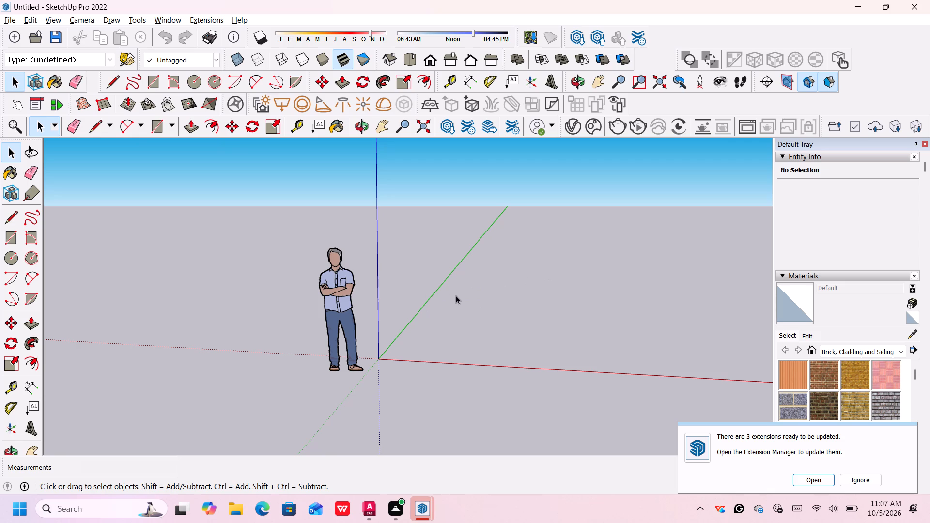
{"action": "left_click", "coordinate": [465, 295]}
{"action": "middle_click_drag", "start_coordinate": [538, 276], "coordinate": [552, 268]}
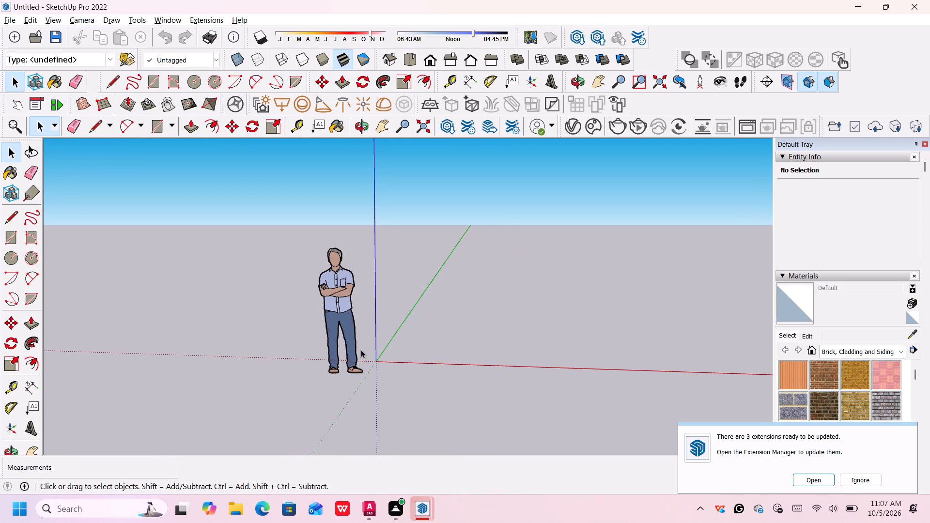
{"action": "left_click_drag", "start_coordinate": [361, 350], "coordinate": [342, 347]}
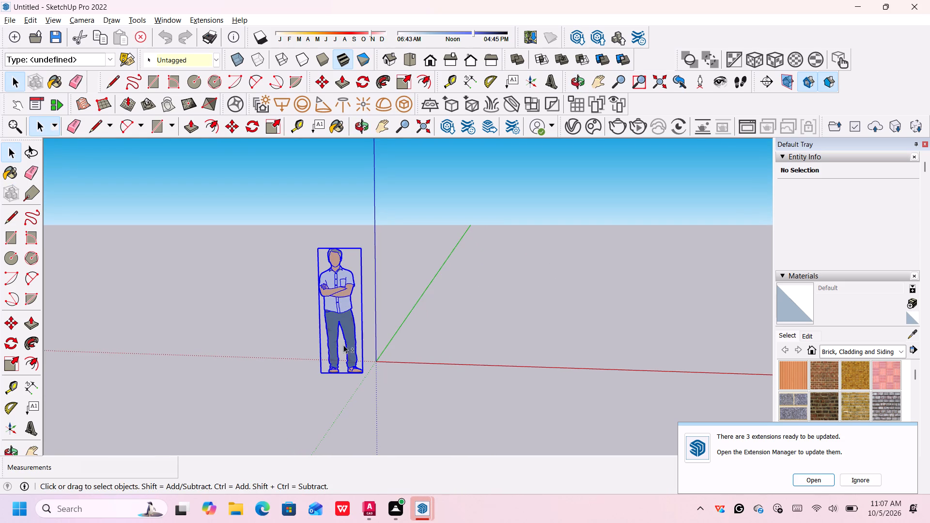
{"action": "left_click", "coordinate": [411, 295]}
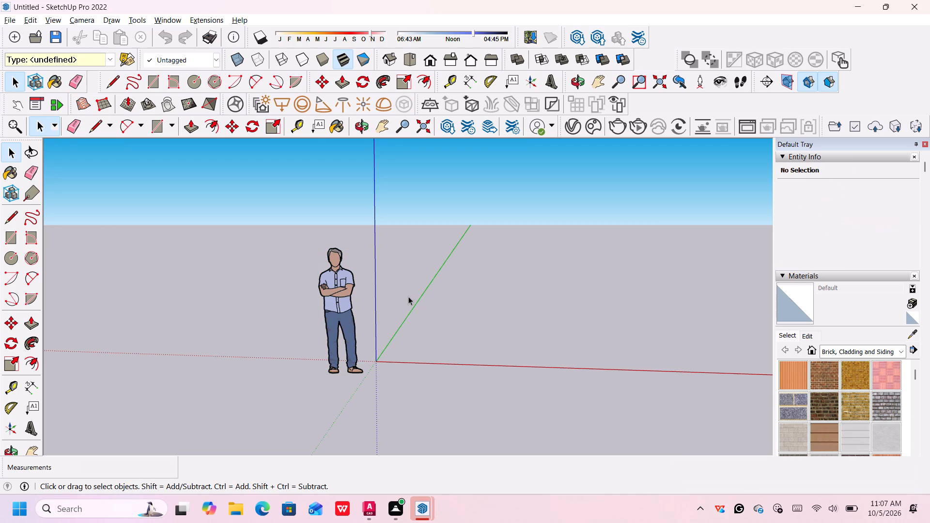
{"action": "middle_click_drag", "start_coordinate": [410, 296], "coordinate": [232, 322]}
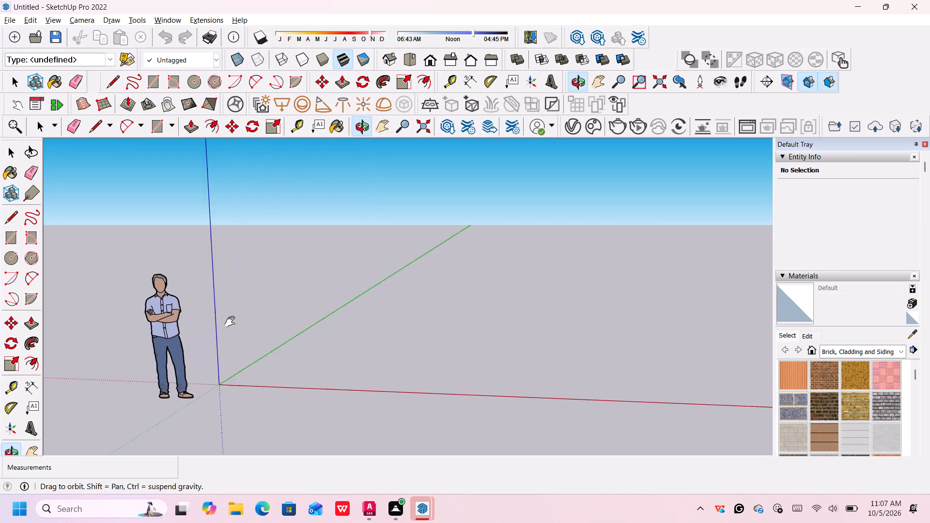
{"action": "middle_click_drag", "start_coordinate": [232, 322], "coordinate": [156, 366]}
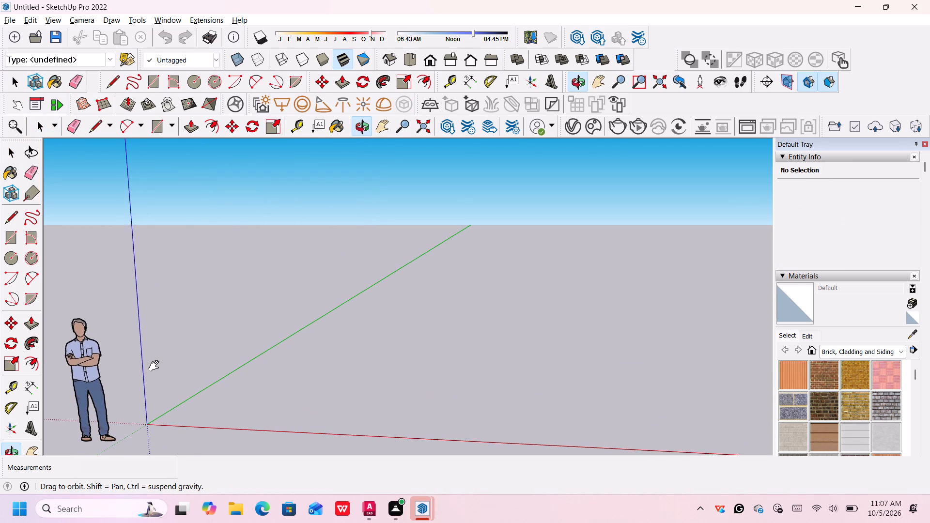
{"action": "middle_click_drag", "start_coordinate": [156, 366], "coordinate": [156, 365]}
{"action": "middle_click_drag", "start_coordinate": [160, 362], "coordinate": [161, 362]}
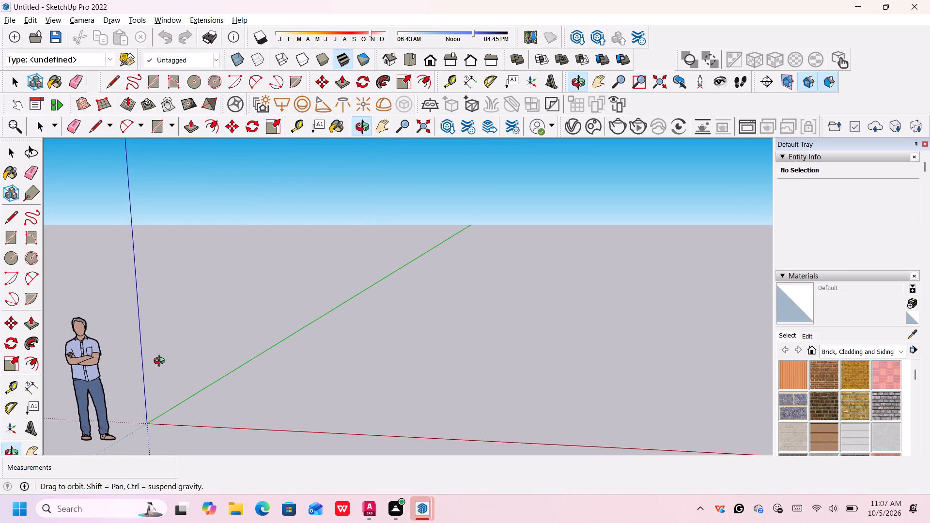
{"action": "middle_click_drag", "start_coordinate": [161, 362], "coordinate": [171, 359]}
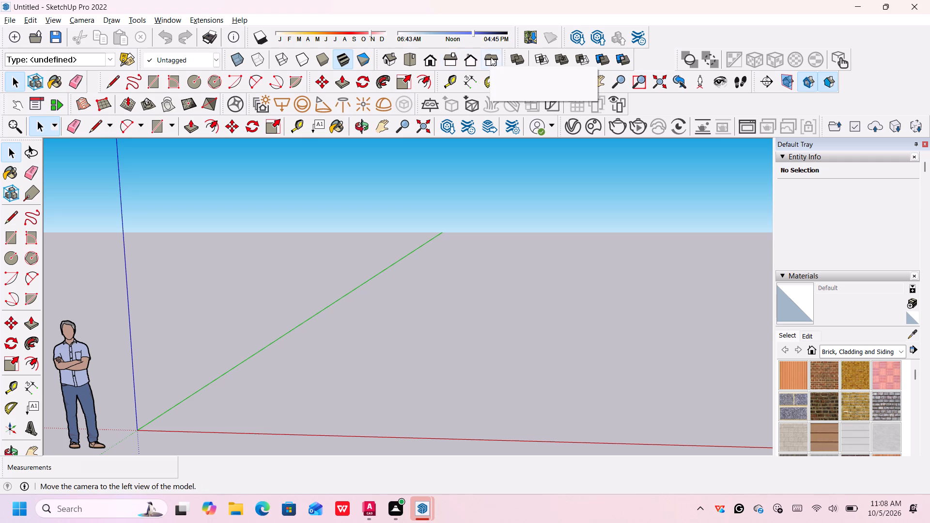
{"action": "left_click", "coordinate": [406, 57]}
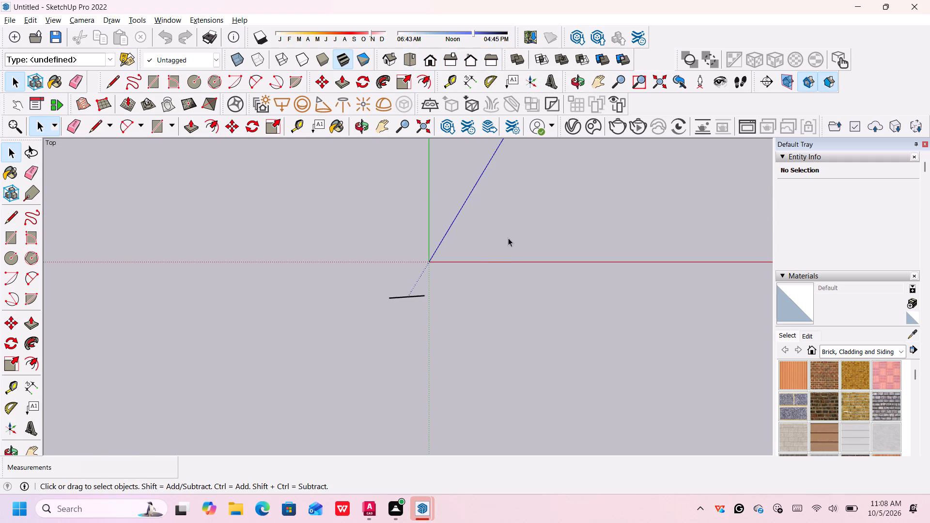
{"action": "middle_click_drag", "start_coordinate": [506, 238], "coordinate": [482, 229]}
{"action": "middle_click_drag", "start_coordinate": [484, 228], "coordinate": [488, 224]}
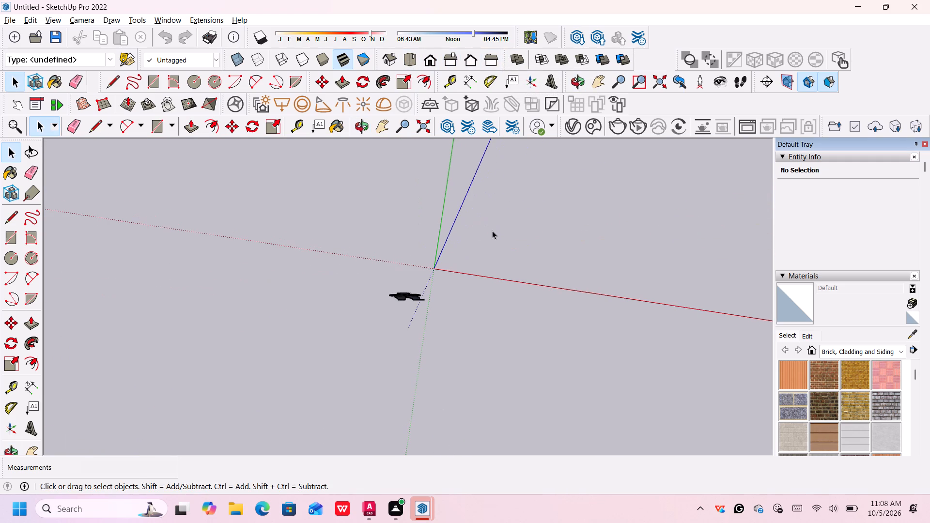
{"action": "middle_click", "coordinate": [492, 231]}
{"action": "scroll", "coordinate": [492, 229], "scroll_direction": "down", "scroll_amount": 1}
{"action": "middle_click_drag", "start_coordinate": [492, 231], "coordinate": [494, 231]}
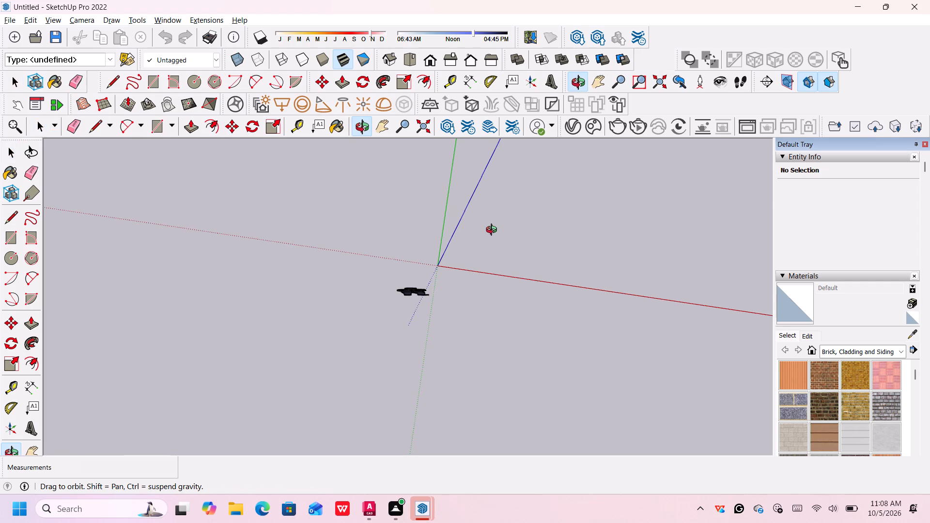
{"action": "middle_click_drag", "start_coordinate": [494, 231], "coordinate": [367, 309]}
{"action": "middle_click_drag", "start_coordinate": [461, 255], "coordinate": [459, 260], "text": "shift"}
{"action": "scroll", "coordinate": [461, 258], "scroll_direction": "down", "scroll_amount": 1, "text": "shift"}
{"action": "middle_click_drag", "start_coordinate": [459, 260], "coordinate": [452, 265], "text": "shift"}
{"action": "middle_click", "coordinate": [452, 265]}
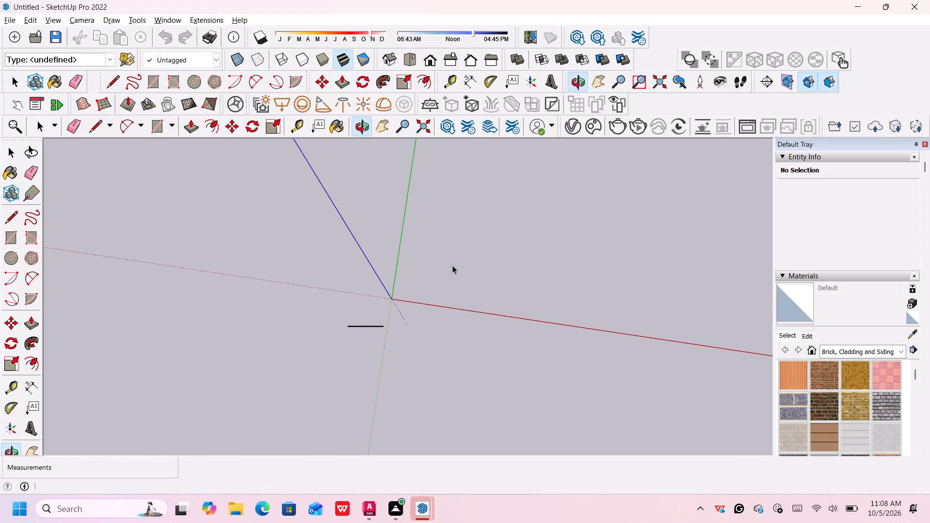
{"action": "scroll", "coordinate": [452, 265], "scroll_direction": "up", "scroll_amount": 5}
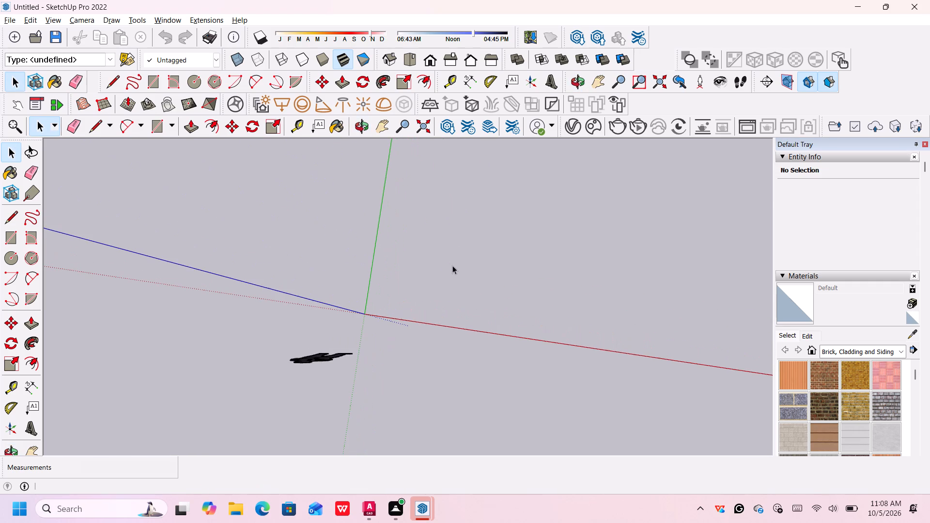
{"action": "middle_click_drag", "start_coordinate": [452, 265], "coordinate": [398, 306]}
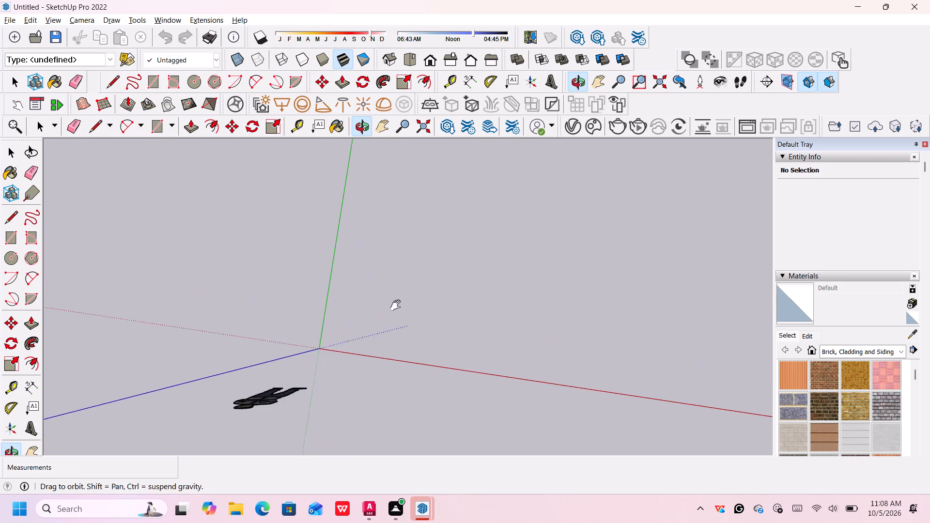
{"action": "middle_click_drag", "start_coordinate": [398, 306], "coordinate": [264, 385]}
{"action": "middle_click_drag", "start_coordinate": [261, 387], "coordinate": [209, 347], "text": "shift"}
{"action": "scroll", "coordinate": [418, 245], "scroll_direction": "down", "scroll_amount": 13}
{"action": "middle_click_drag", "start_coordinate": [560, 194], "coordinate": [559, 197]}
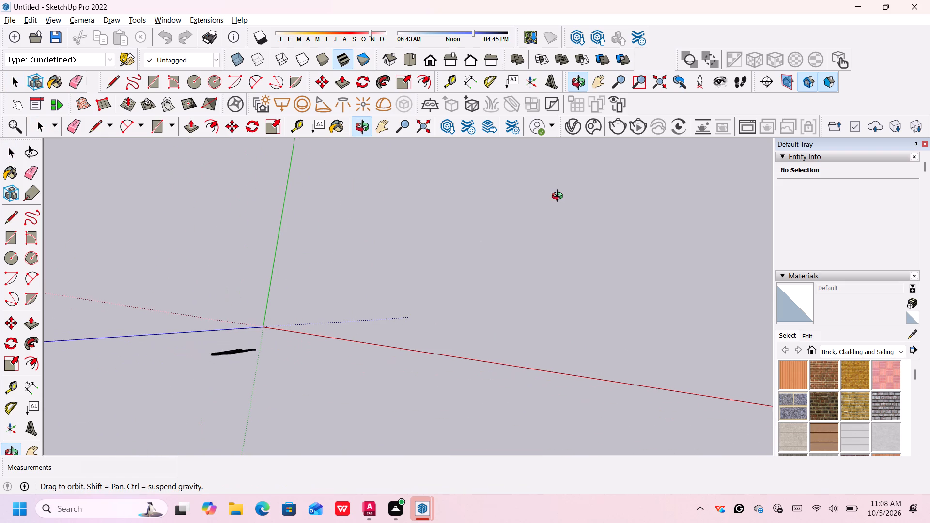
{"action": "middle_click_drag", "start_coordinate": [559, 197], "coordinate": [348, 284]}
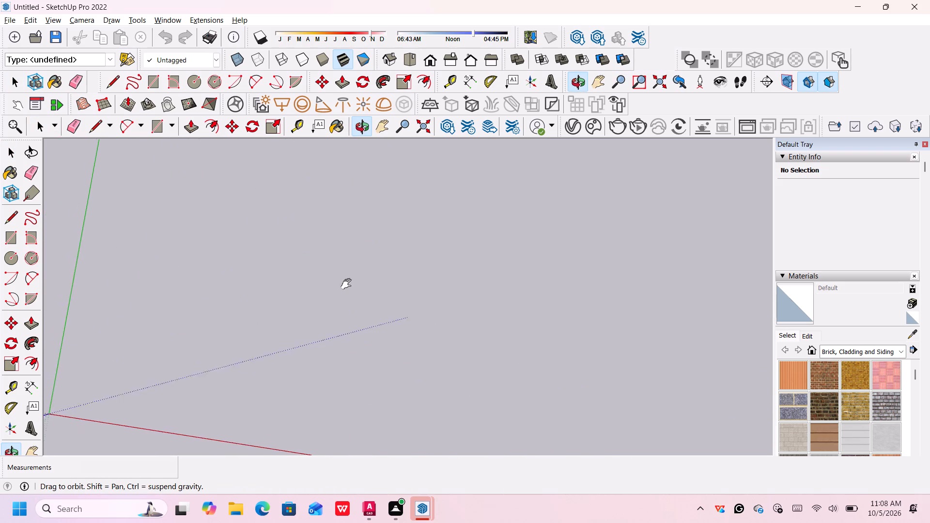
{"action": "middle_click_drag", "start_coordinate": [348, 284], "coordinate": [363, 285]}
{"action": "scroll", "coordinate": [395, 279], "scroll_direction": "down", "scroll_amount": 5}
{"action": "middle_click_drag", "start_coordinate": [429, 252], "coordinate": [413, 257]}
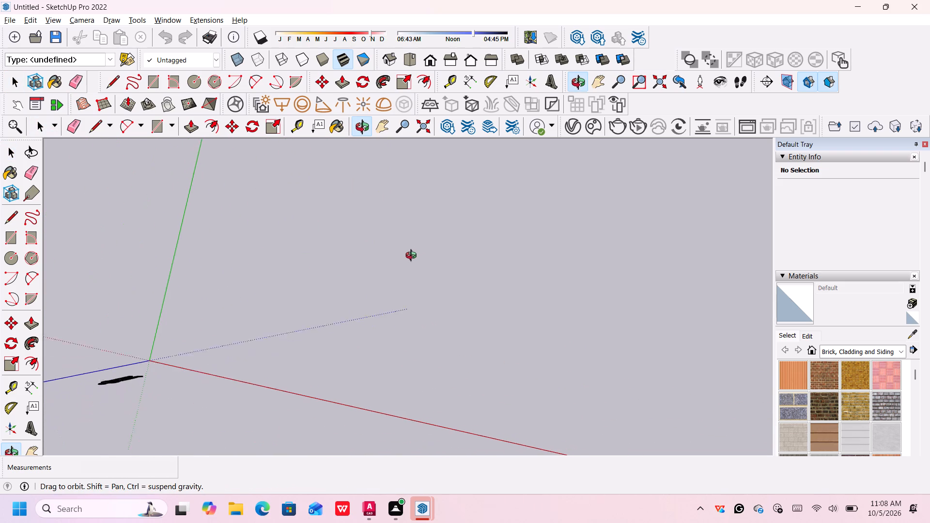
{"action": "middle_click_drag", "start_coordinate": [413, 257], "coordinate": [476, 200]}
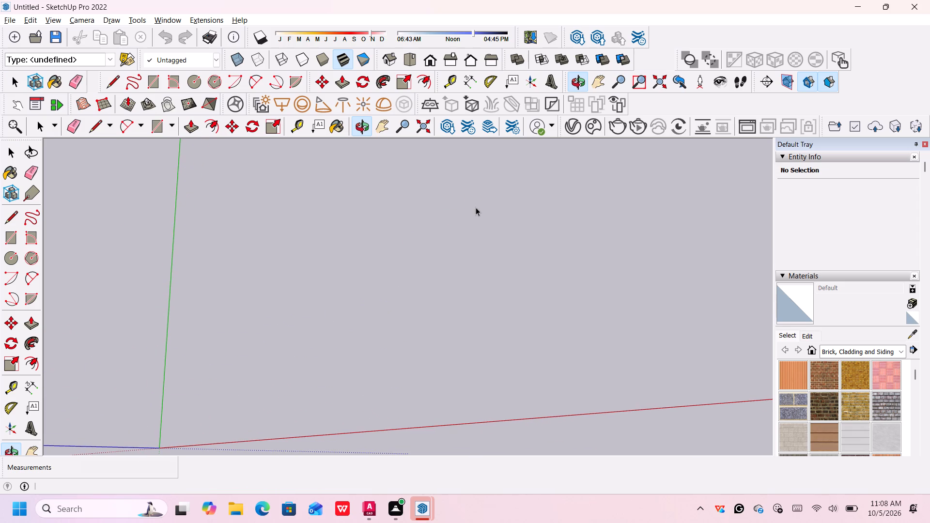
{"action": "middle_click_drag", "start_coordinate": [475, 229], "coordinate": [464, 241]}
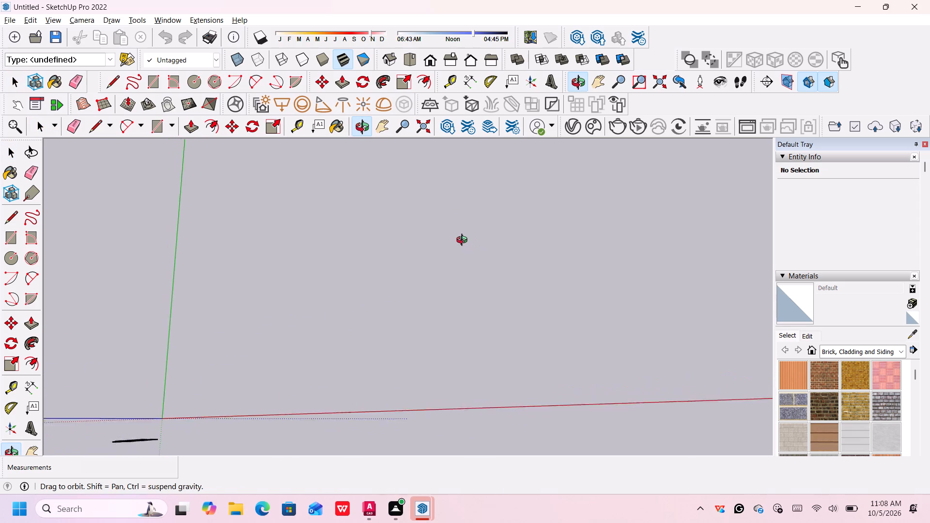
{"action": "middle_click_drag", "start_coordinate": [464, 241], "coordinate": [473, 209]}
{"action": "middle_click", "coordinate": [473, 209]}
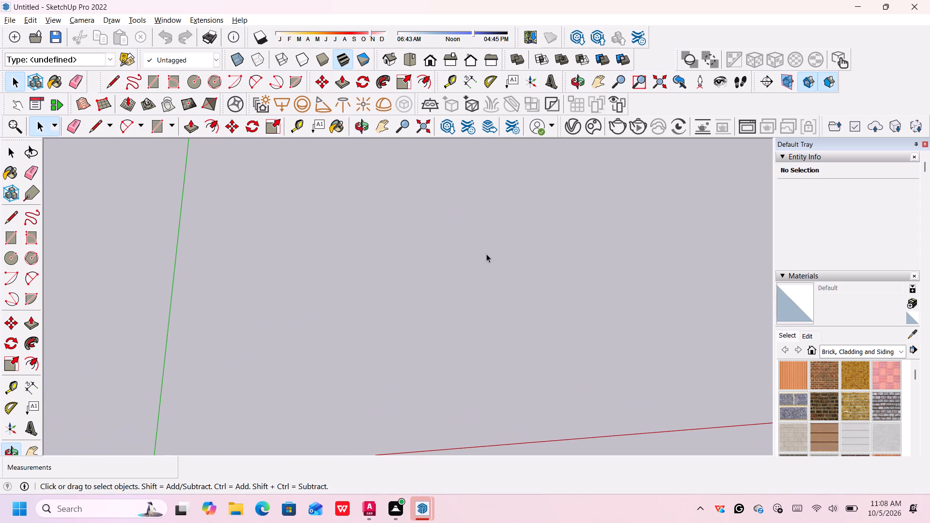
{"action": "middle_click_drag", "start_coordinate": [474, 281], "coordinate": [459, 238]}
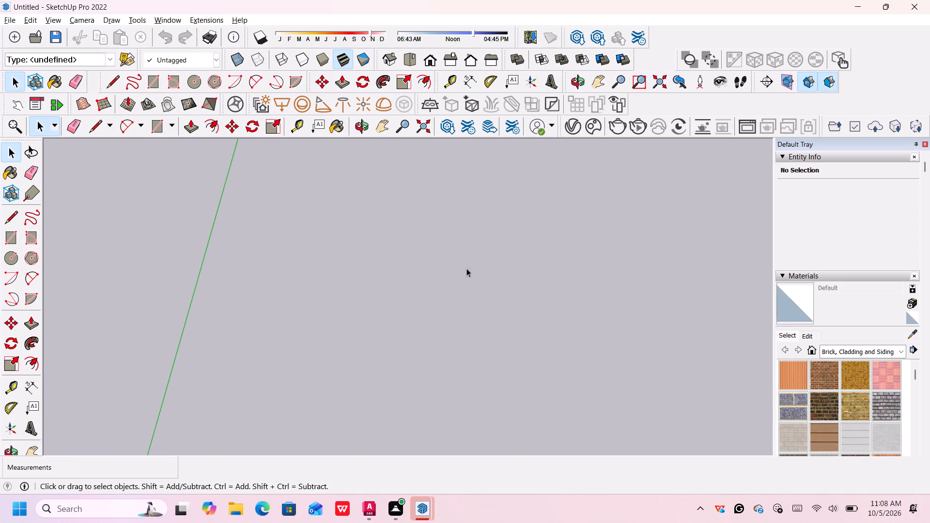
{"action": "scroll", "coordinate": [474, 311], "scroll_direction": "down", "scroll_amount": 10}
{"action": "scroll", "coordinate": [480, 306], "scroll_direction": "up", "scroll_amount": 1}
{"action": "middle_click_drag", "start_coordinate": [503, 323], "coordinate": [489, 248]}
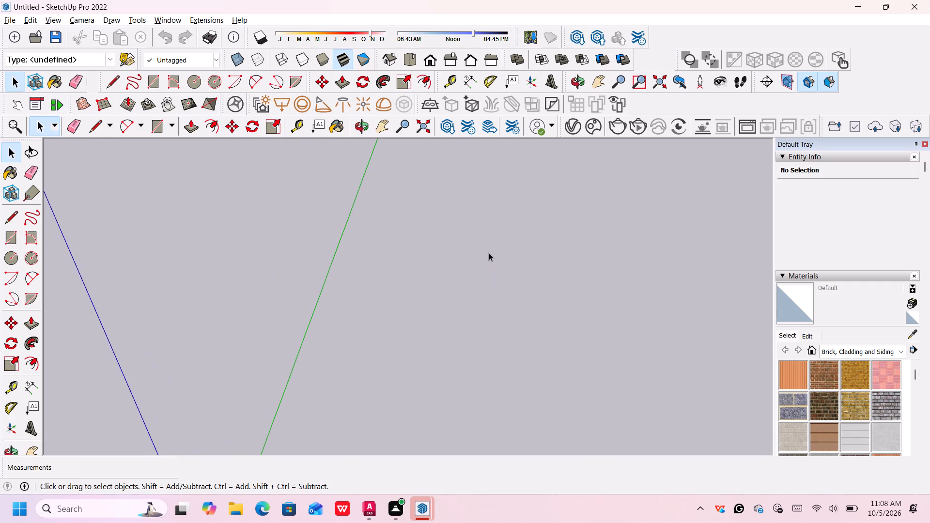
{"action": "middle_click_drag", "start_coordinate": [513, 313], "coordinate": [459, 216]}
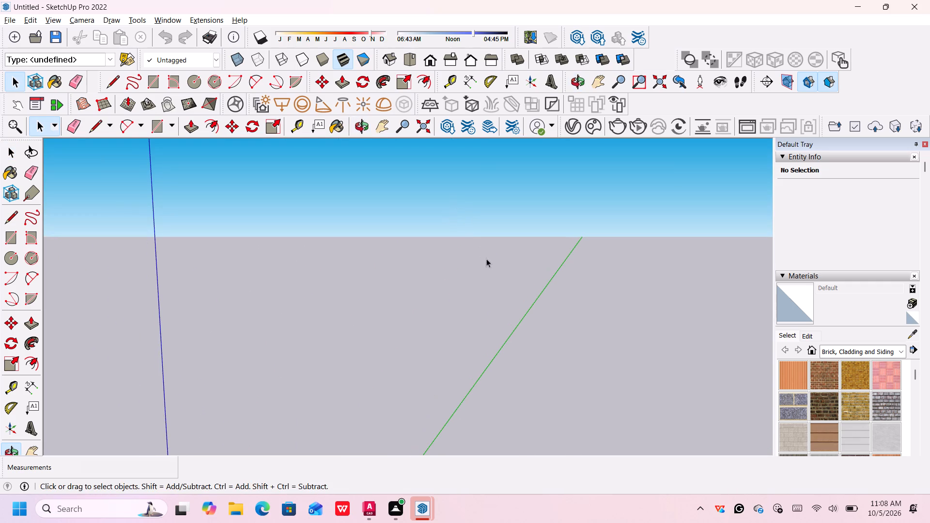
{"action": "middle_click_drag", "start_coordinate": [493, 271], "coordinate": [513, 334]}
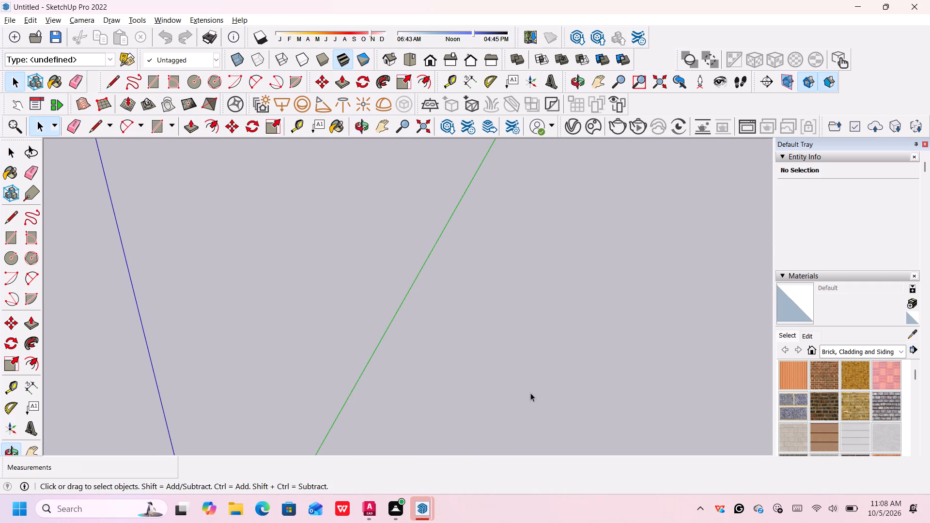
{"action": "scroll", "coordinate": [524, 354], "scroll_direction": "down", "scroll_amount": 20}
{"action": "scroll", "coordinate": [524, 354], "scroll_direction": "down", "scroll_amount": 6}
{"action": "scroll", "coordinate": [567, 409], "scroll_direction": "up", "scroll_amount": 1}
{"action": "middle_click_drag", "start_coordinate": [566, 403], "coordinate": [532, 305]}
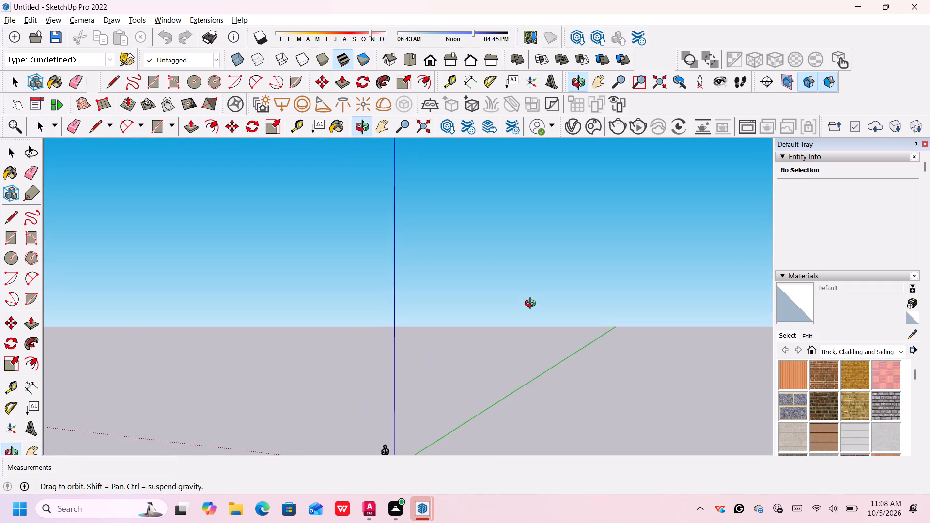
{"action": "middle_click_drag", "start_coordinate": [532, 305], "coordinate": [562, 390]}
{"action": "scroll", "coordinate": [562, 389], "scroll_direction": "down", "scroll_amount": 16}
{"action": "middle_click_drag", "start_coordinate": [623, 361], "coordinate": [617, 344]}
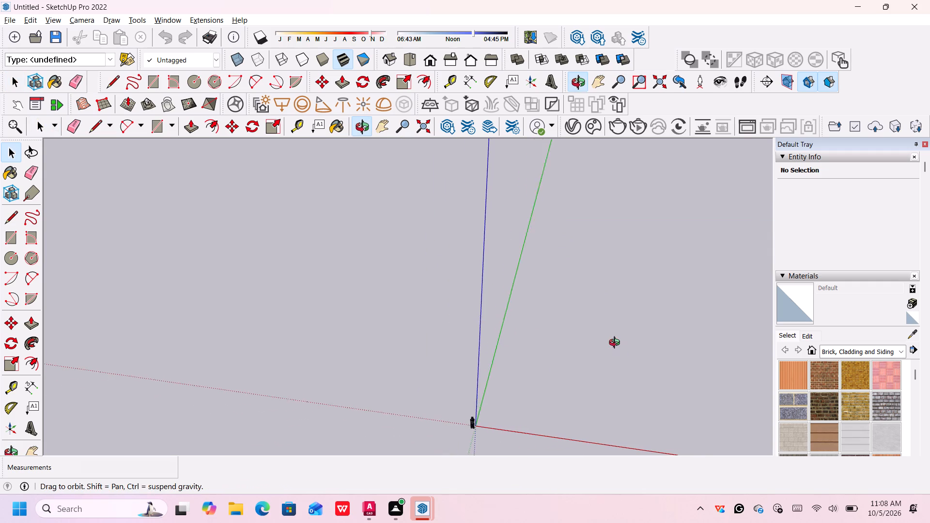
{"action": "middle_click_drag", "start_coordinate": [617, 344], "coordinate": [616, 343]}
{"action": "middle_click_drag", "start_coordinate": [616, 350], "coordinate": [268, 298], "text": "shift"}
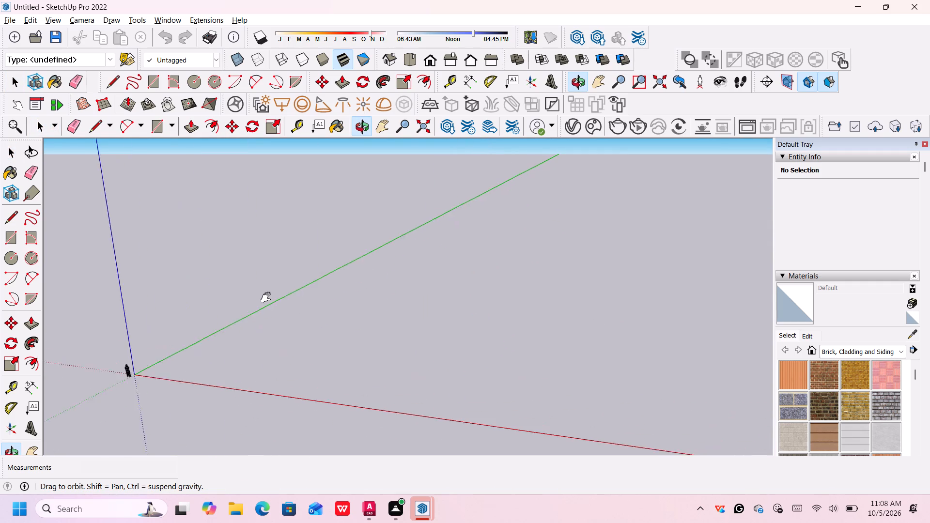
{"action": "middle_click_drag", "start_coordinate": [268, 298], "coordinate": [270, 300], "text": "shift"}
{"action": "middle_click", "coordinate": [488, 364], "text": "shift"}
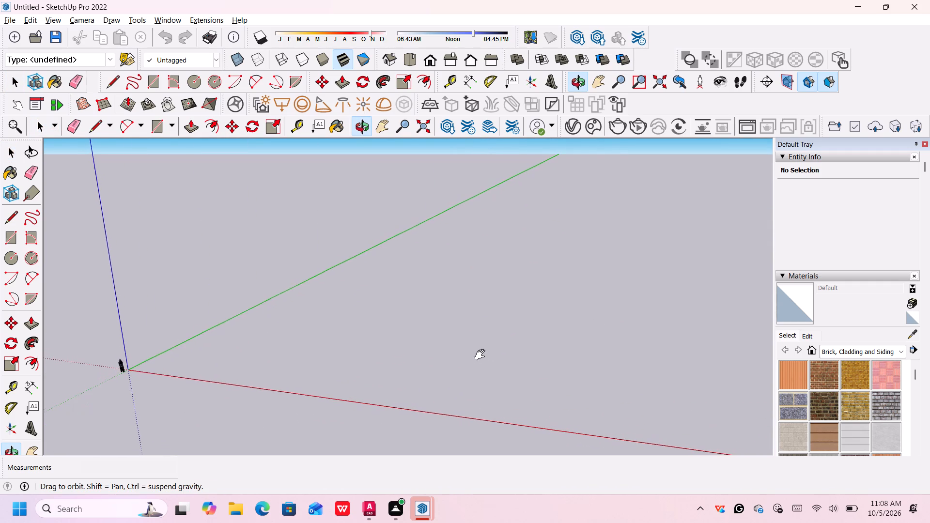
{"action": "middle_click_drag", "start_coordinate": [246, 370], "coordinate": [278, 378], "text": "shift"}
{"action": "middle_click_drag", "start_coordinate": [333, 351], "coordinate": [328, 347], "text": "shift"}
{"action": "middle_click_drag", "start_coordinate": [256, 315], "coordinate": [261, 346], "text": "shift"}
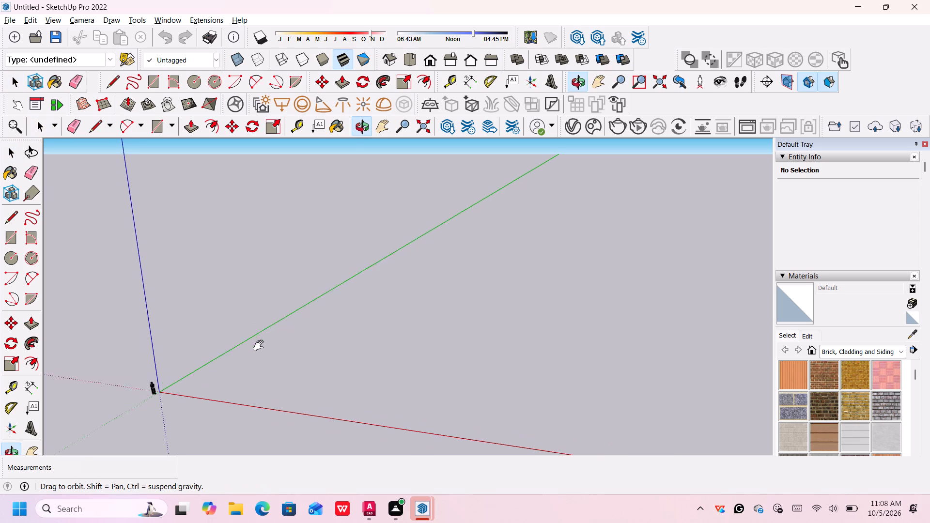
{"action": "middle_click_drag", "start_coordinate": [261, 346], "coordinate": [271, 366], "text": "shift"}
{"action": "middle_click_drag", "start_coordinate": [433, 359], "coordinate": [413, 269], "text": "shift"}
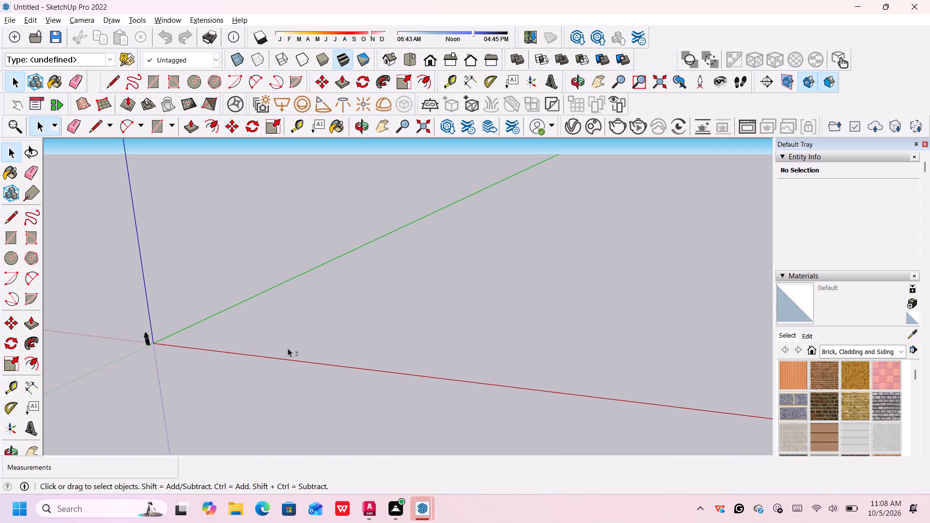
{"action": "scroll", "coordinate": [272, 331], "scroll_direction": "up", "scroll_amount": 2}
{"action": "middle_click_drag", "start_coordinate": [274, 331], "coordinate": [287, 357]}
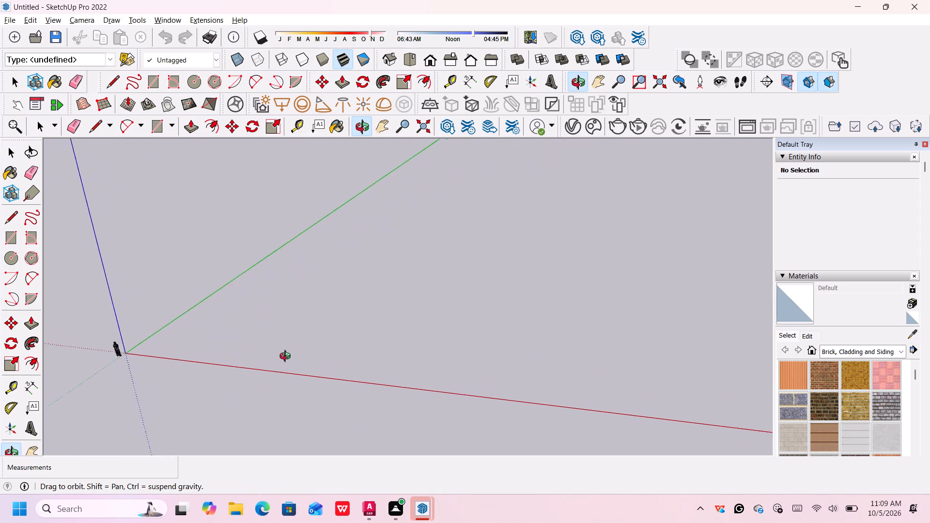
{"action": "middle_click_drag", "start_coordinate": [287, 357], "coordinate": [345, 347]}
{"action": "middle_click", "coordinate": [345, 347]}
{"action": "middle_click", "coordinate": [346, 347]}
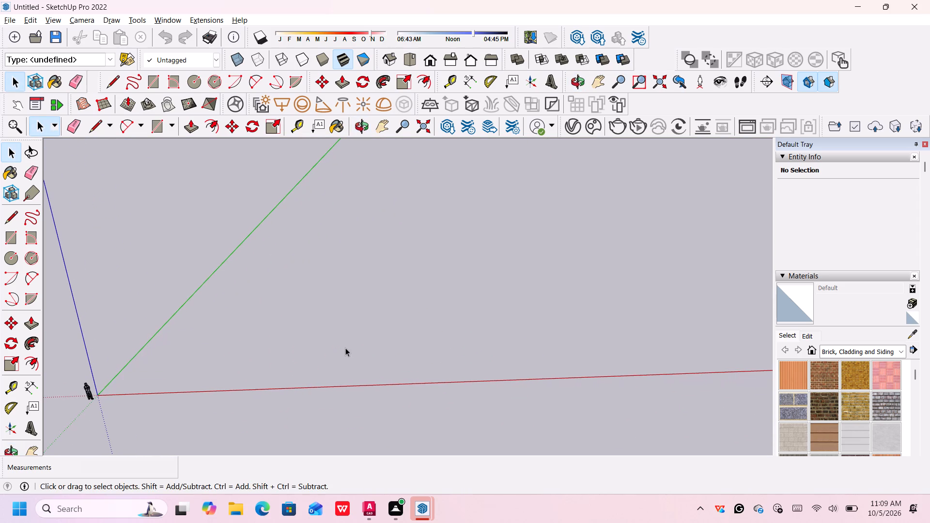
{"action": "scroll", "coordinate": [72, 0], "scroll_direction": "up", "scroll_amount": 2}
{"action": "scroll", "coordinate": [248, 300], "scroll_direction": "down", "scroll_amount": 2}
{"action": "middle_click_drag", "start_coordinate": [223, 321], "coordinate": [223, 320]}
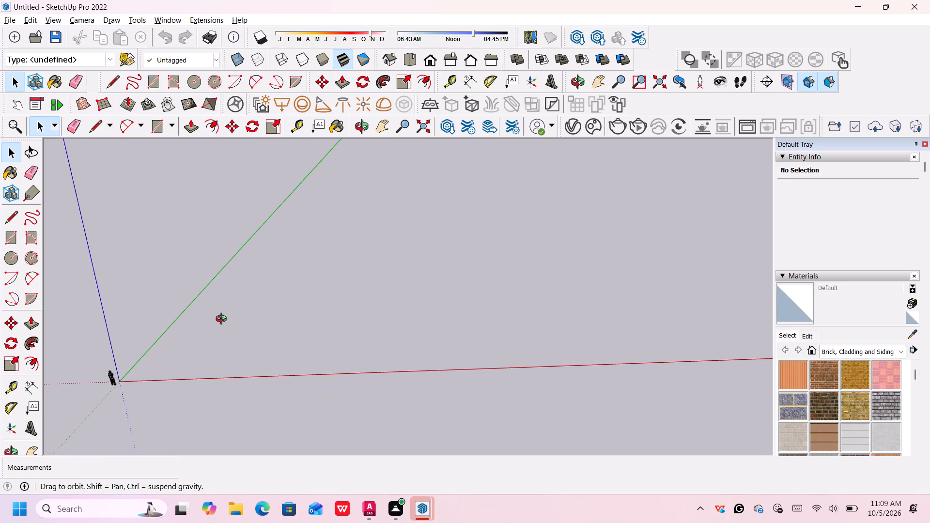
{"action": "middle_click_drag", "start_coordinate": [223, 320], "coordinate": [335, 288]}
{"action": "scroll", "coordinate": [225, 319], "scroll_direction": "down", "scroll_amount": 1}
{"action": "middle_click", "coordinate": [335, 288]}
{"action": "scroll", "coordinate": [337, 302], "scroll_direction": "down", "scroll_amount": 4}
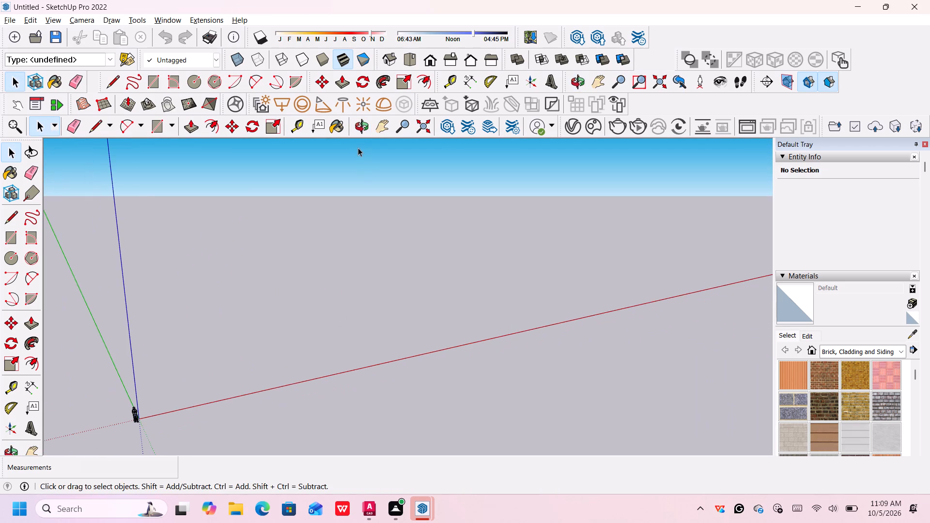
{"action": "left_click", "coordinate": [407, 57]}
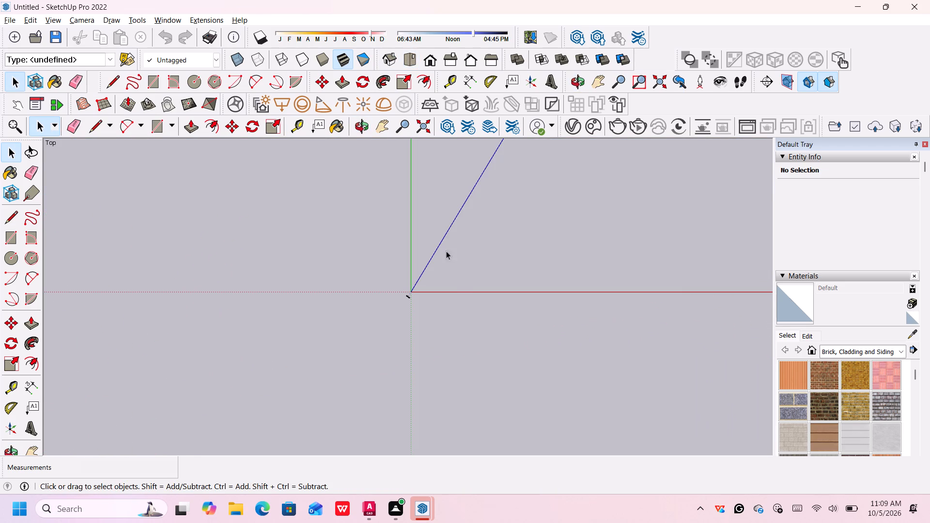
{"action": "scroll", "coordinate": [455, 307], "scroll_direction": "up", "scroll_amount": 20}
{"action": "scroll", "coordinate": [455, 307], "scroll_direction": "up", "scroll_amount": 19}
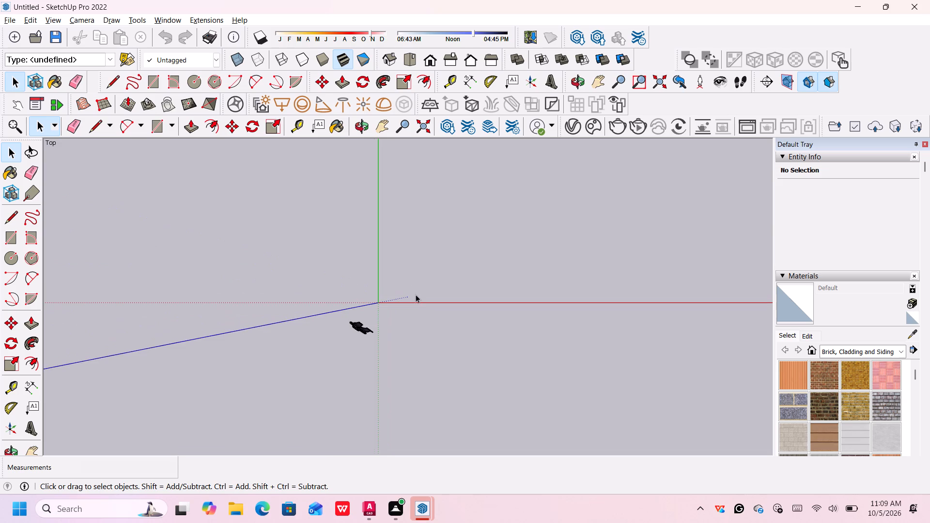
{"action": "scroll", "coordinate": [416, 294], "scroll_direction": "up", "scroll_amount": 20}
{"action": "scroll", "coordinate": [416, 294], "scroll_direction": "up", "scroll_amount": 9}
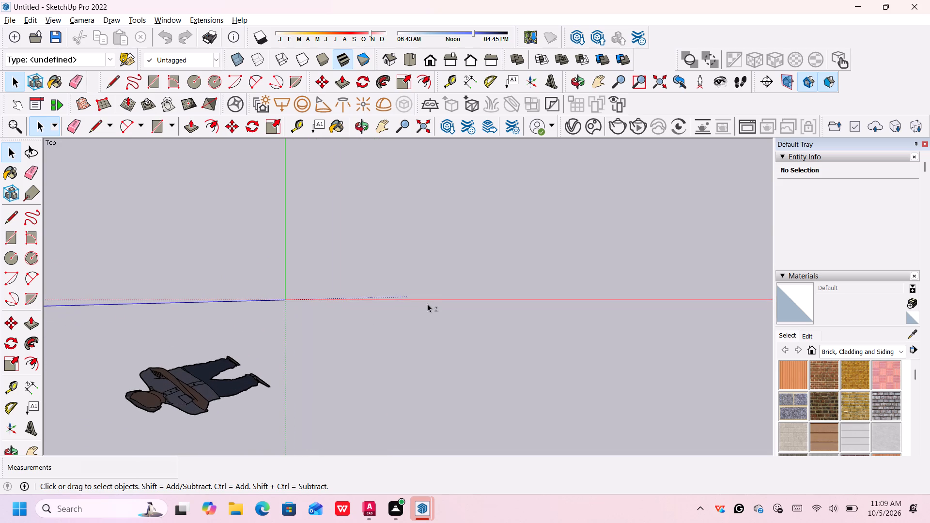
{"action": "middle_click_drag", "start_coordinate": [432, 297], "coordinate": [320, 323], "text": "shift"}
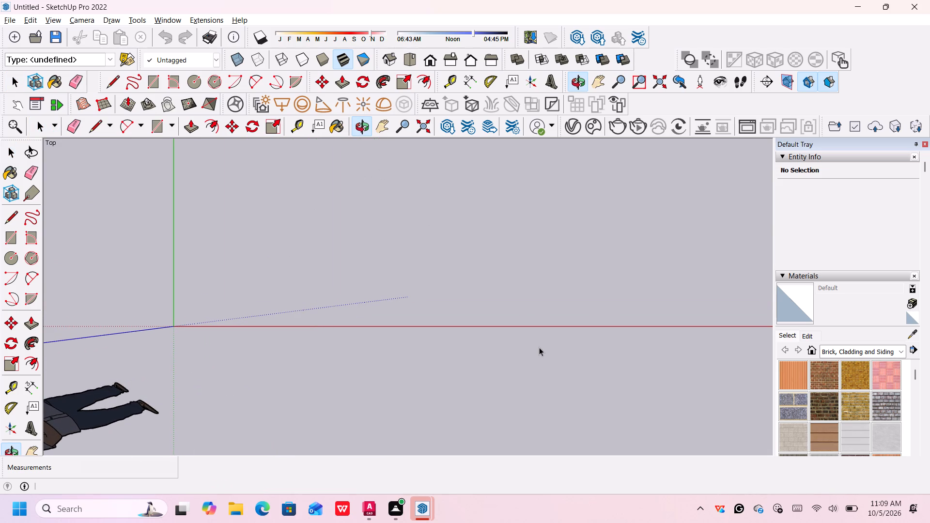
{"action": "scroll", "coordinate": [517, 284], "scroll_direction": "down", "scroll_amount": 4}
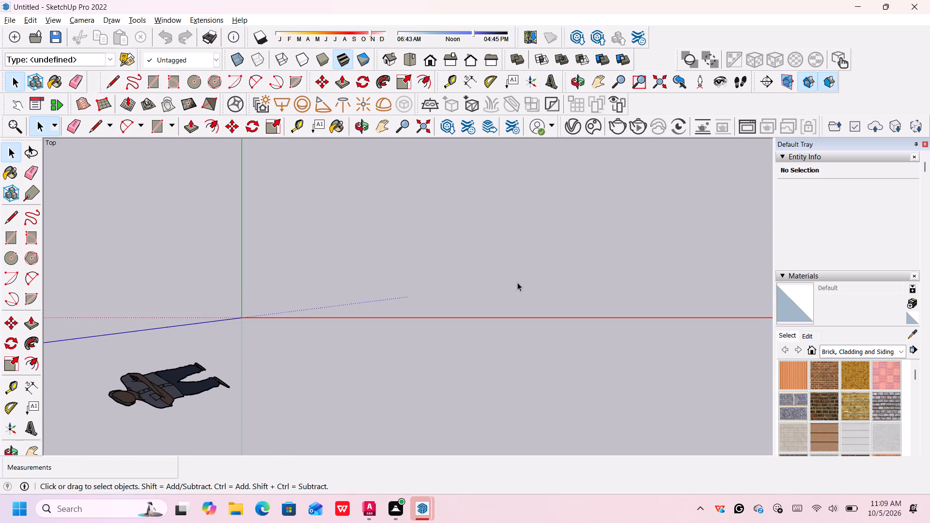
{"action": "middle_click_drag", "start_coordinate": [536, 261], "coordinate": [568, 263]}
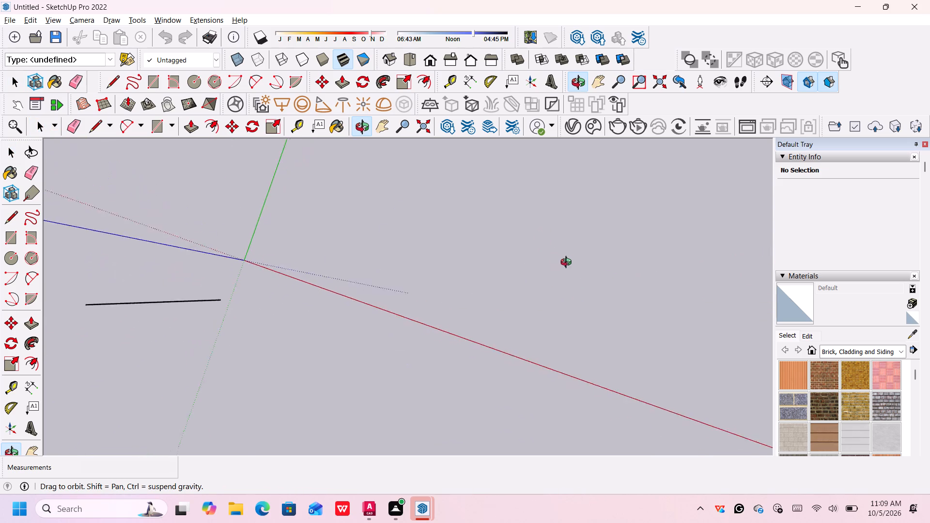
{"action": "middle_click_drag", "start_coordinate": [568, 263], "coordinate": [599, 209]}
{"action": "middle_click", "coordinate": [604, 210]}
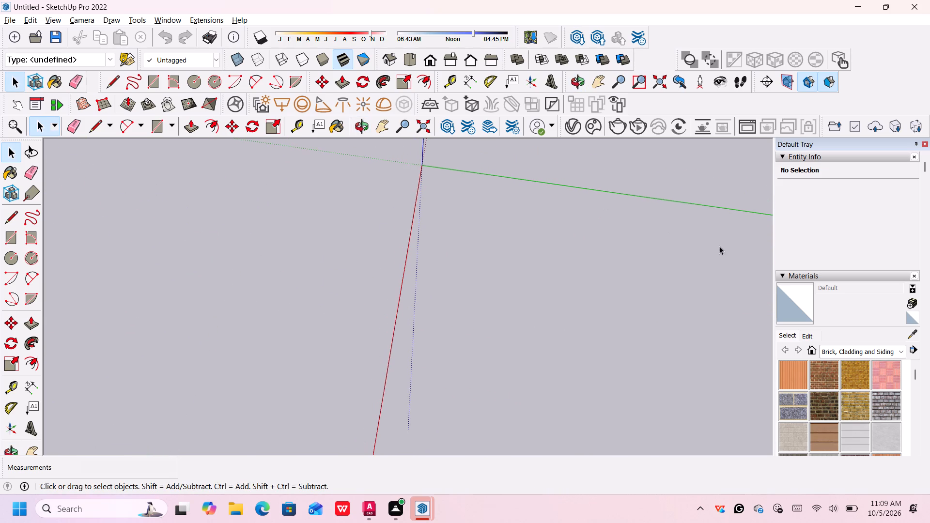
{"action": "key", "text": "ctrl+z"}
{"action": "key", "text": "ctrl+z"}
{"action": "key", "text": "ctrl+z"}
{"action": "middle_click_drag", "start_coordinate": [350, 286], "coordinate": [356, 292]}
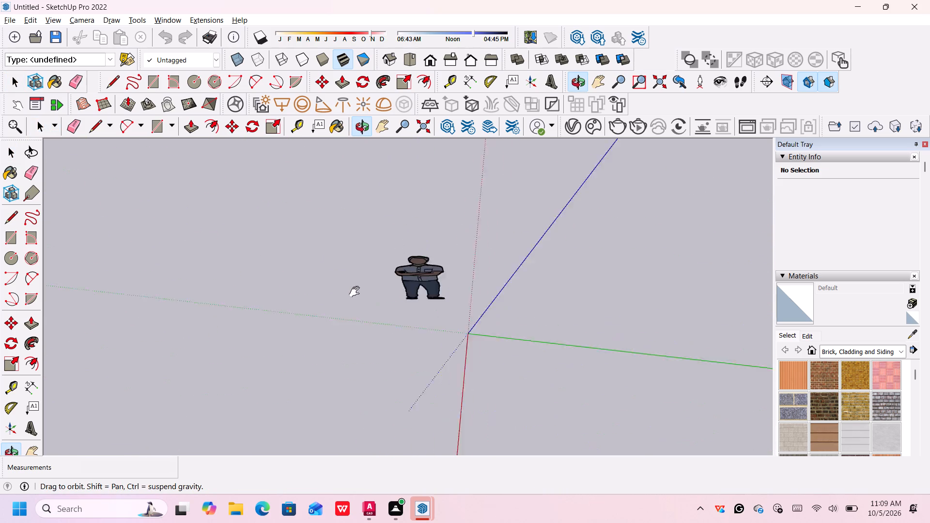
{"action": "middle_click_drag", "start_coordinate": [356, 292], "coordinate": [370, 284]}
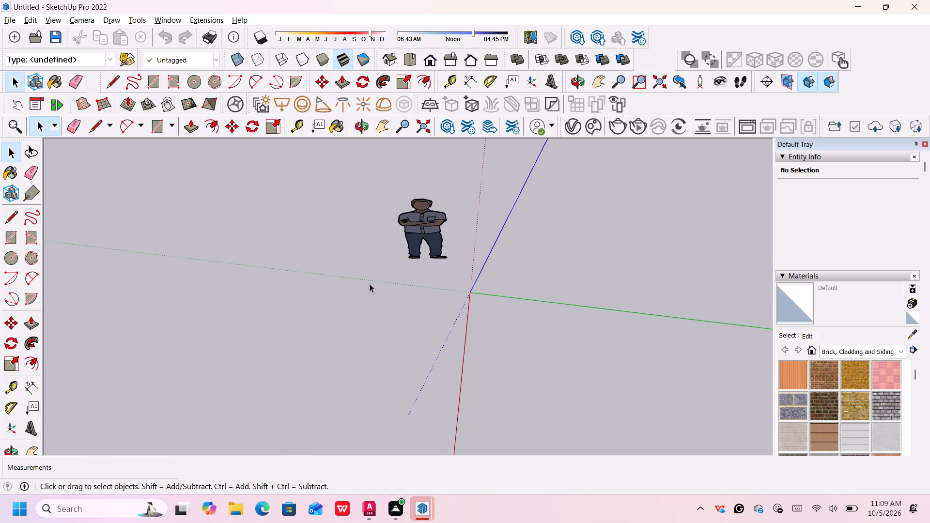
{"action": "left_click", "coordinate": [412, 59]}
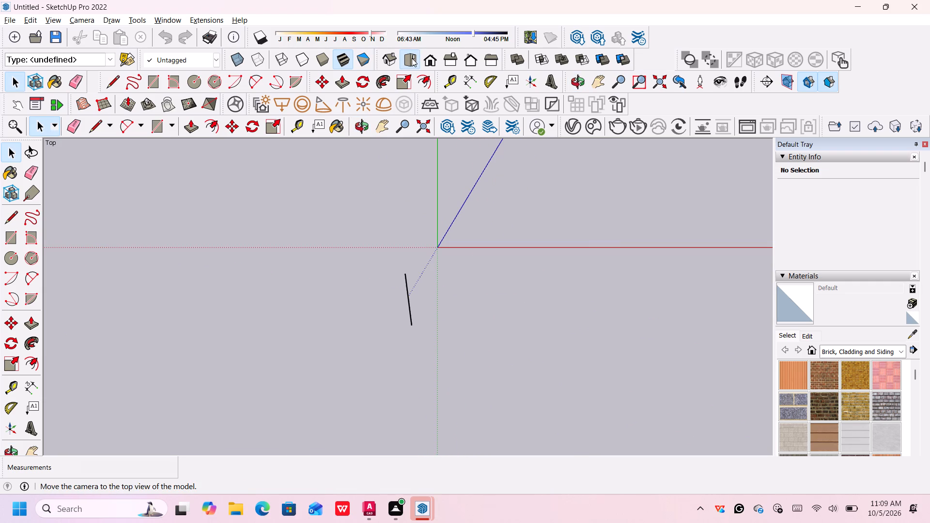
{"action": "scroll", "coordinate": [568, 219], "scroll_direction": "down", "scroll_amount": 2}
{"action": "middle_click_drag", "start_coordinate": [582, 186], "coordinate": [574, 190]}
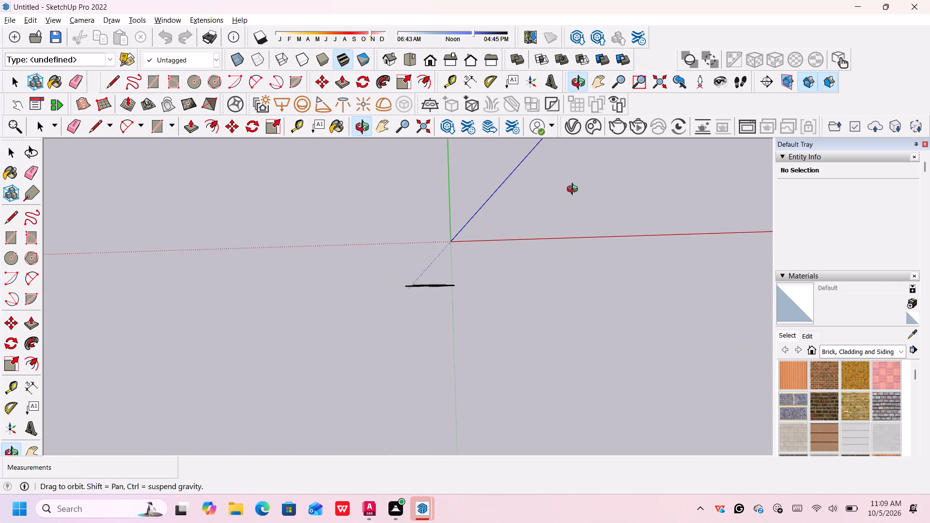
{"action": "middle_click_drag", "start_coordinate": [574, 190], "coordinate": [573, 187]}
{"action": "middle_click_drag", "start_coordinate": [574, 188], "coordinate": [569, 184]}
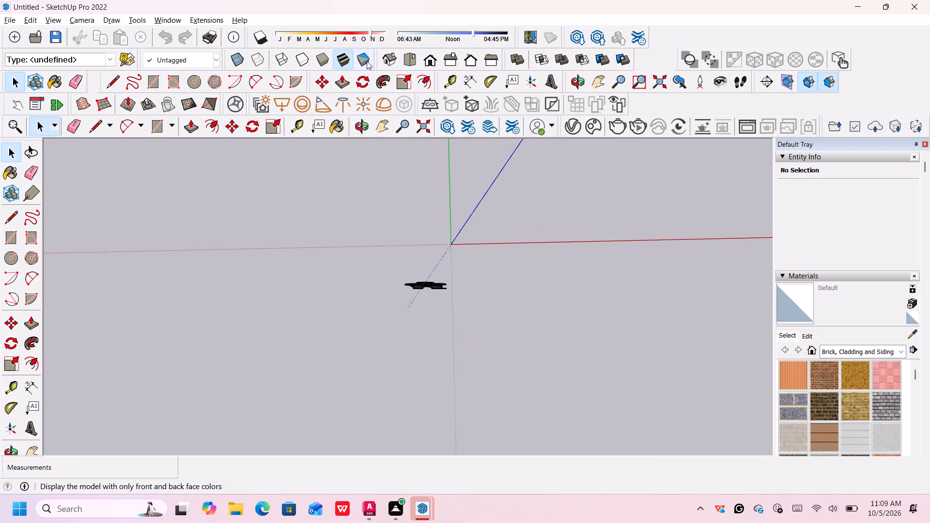
Switch the empty model to the standard Top view, with the axes origin near the lower-left of the drawing area.
{"action": "left_click", "coordinate": [417, 58]}
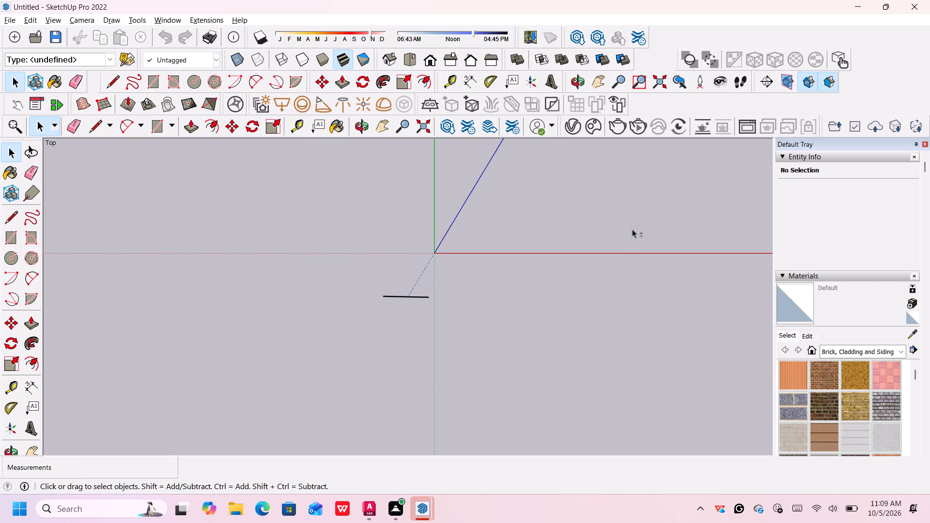
{"action": "middle_click_drag", "start_coordinate": [631, 229], "coordinate": [375, 337], "text": "shift"}
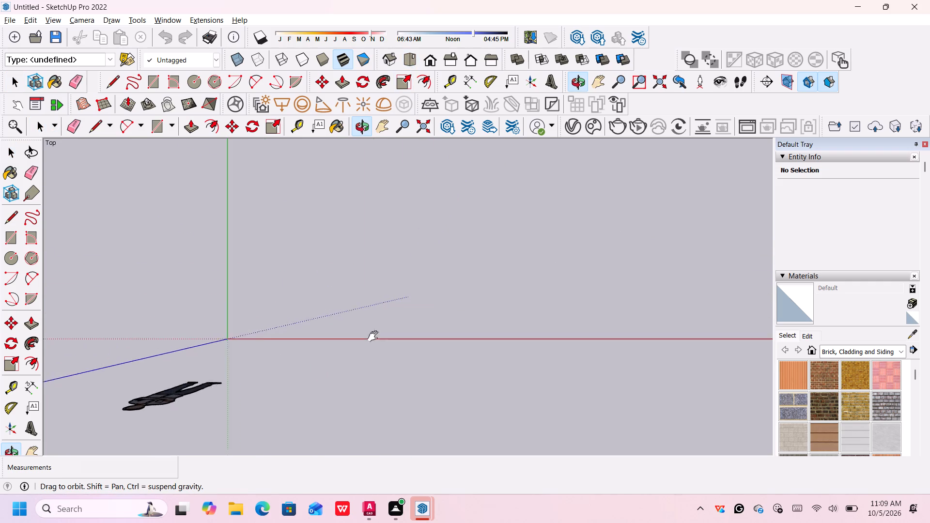
{"action": "middle_click_drag", "start_coordinate": [375, 337], "coordinate": [259, 381], "text": "shift"}
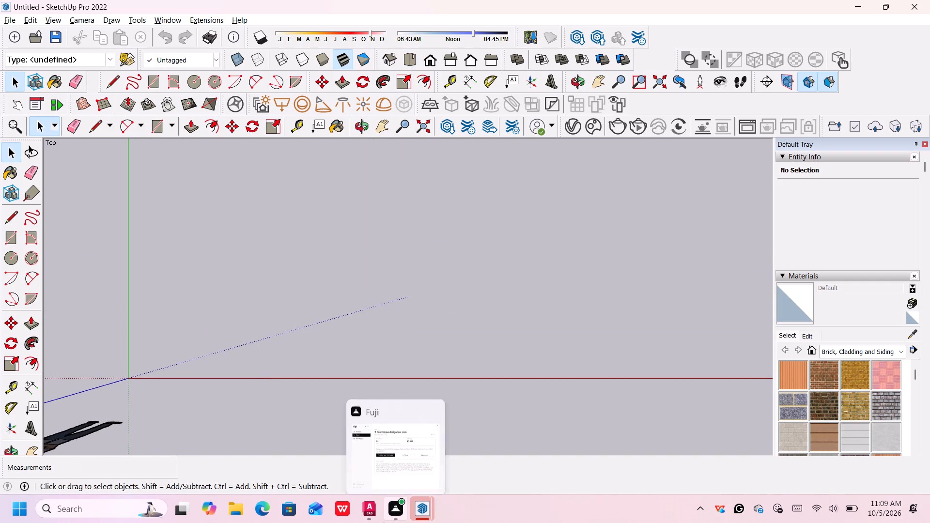
Launch WhatsApp Beta from the recent items in Windows search.
{"action": "left_click", "coordinate": [110, 512]}
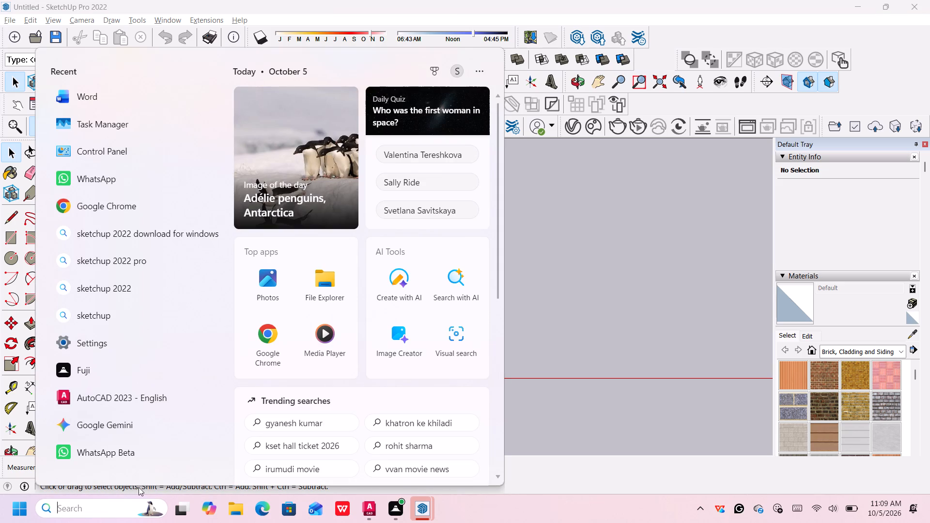
{"action": "left_click", "coordinate": [149, 449]}
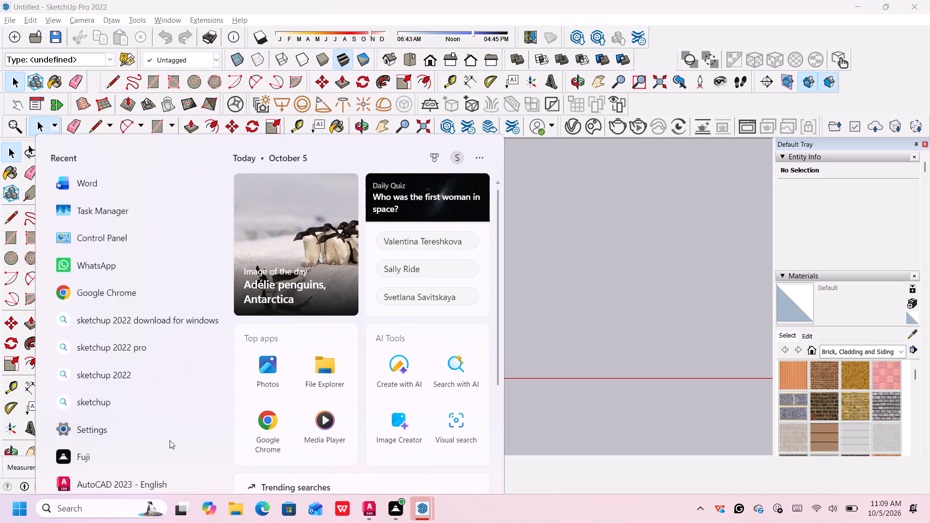
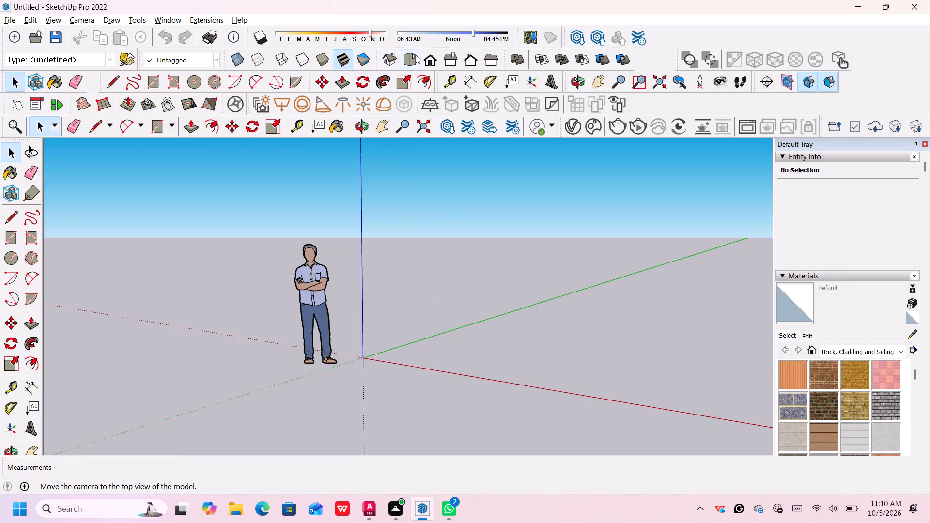
In the standard Top view, draw a 50' line parallel to the red axis, starting just off the origin.
{"action": "left_click", "coordinate": [411, 57]}
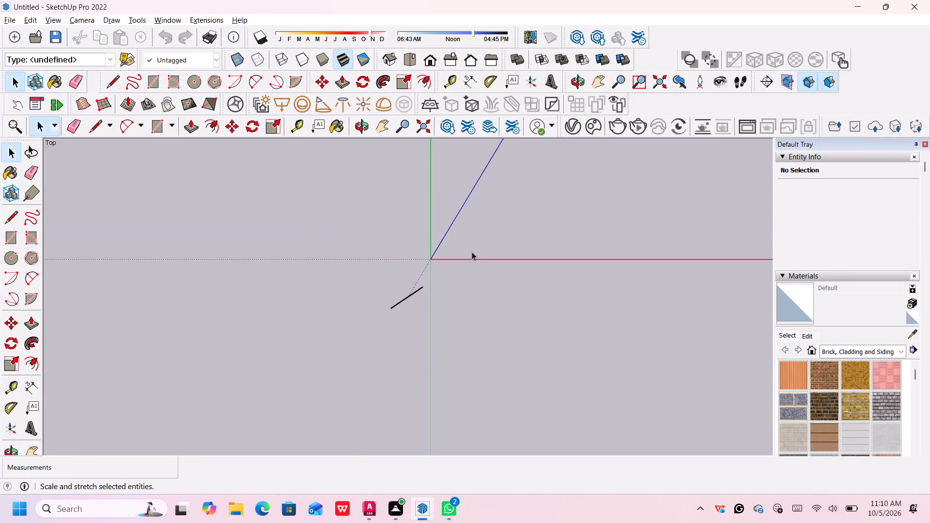
{"action": "middle_click_drag", "start_coordinate": [472, 252], "coordinate": [332, 346], "text": "shift"}
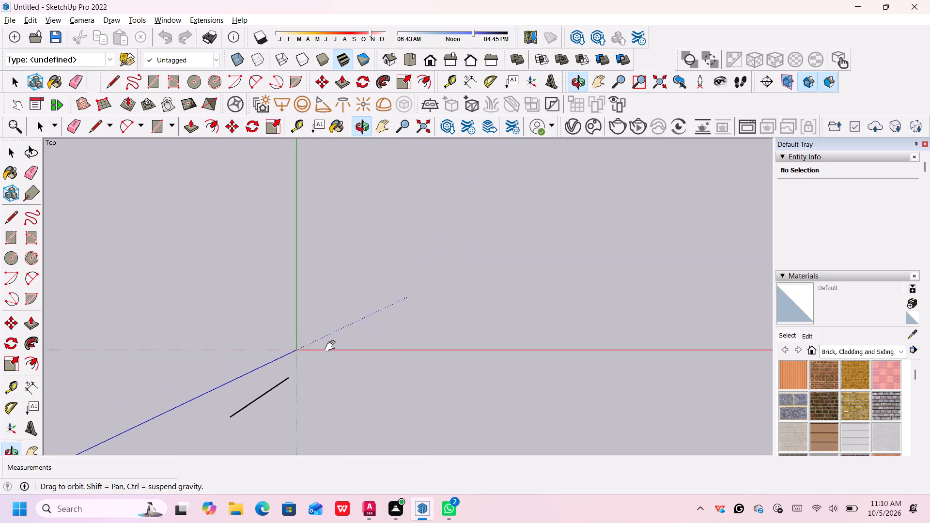
{"action": "middle_click_drag", "start_coordinate": [332, 346], "coordinate": [137, 395], "text": "shift"}
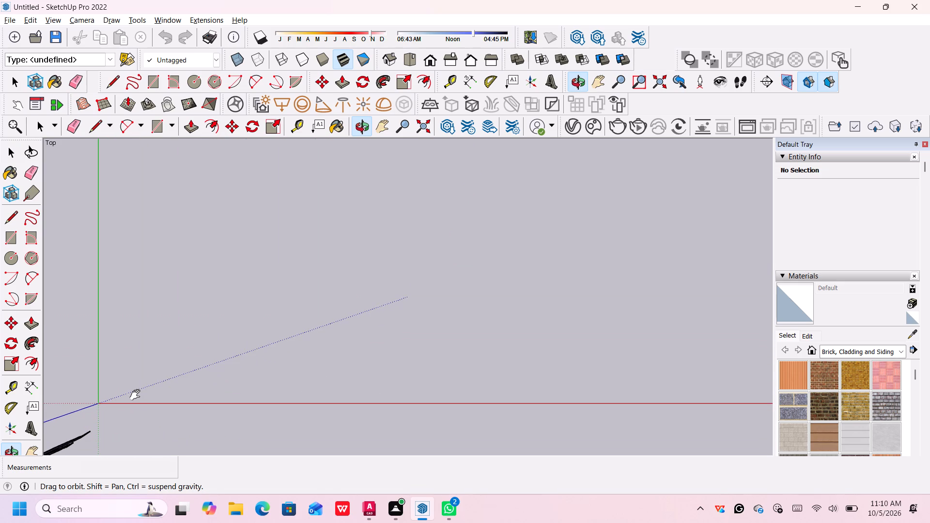
{"action": "middle_click_drag", "start_coordinate": [137, 395], "coordinate": [136, 394], "text": "shift"}
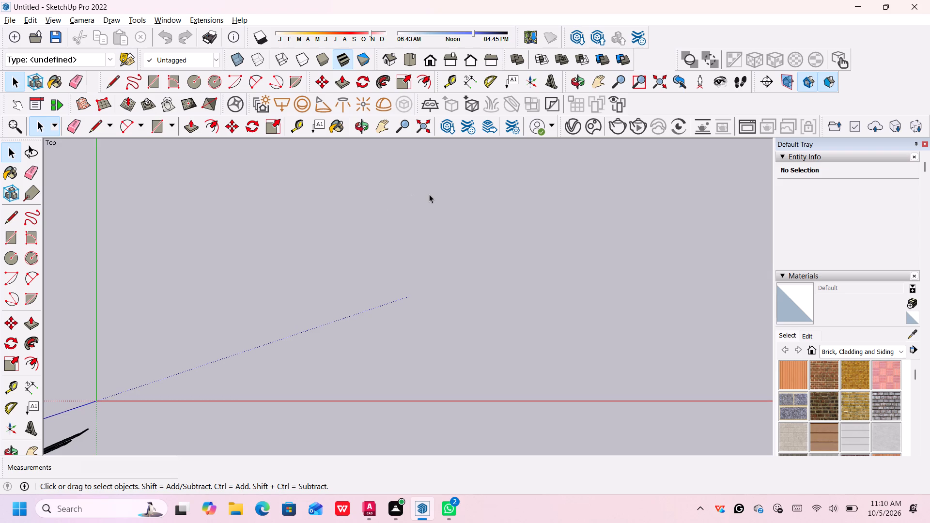
{"action": "key", "text": "l"}
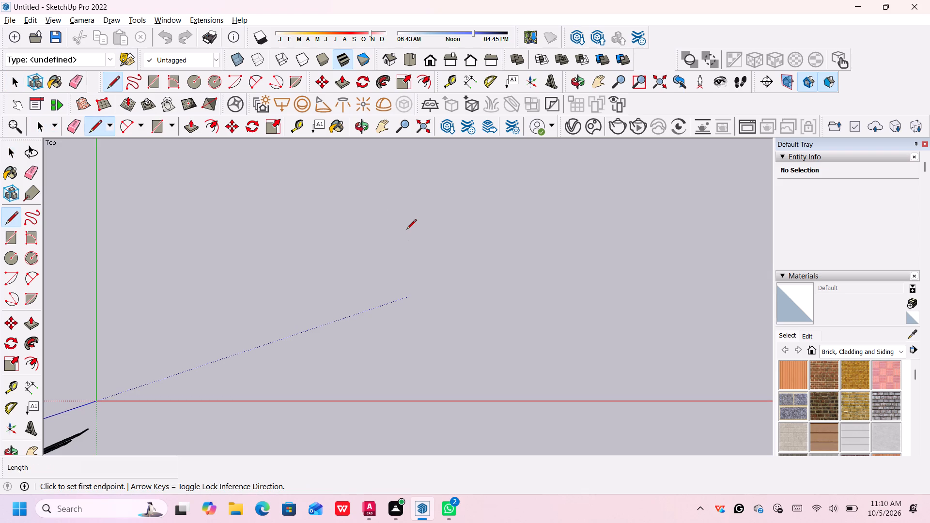
{"action": "key", "text": "Return"}
{"action": "left_click", "coordinate": [186, 363]}
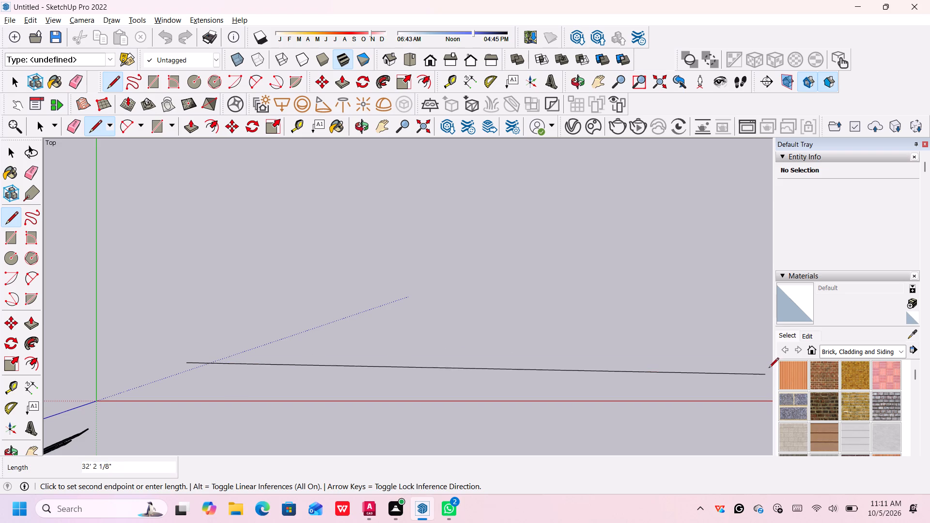
{"action": "type", "text": "50"}
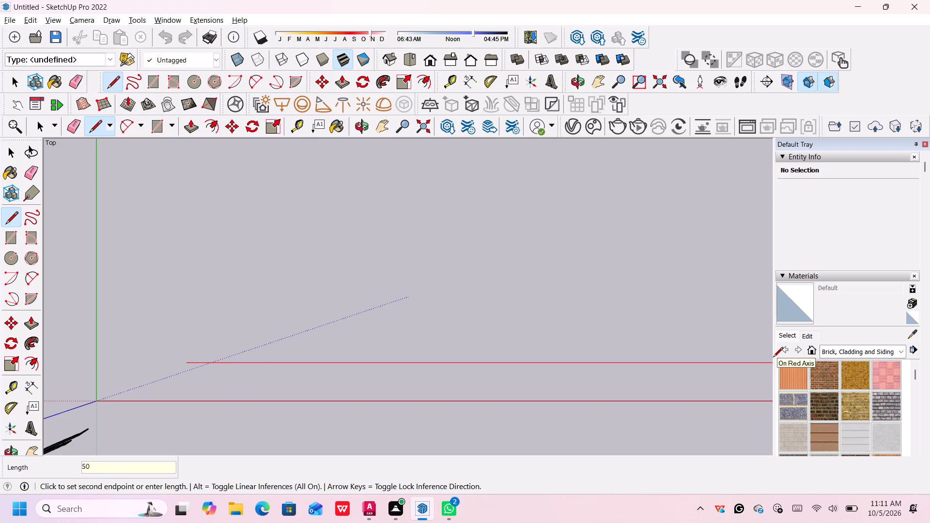
{"action": "key", "text": "apostrophe"}
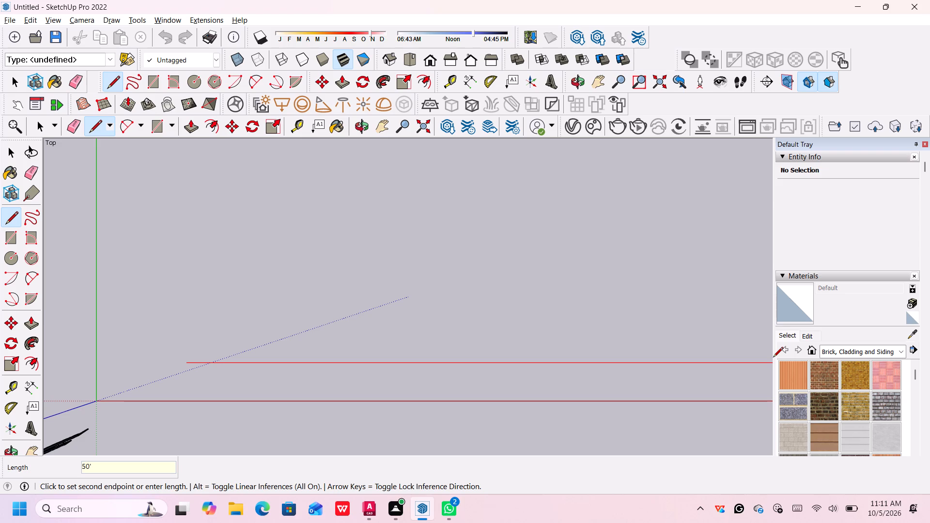
{"action": "key", "text": "Return"}
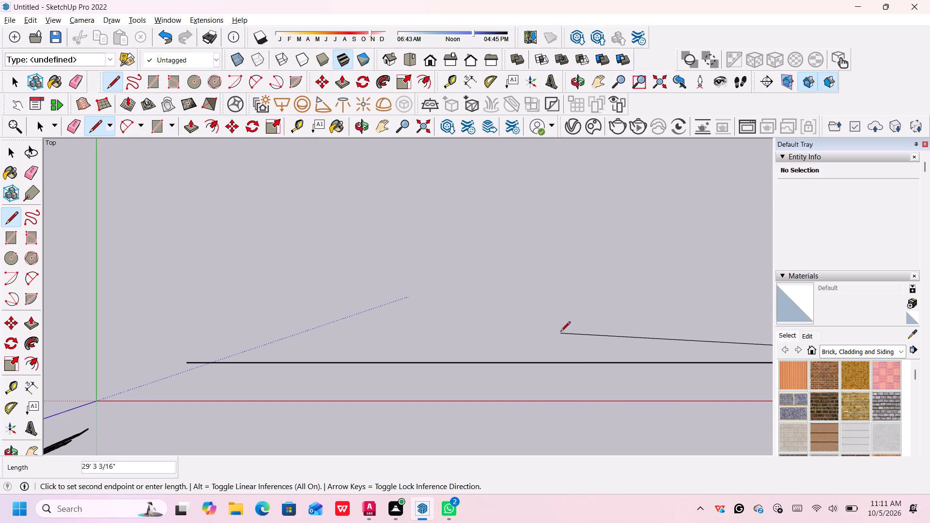
Close the Default Tray to widen the drawing area, and end the line chain after the 50' edge.
{"action": "scroll", "coordinate": [612, 276], "scroll_direction": "down", "scroll_amount": 10}
{"action": "middle_click", "coordinate": [616, 270]}
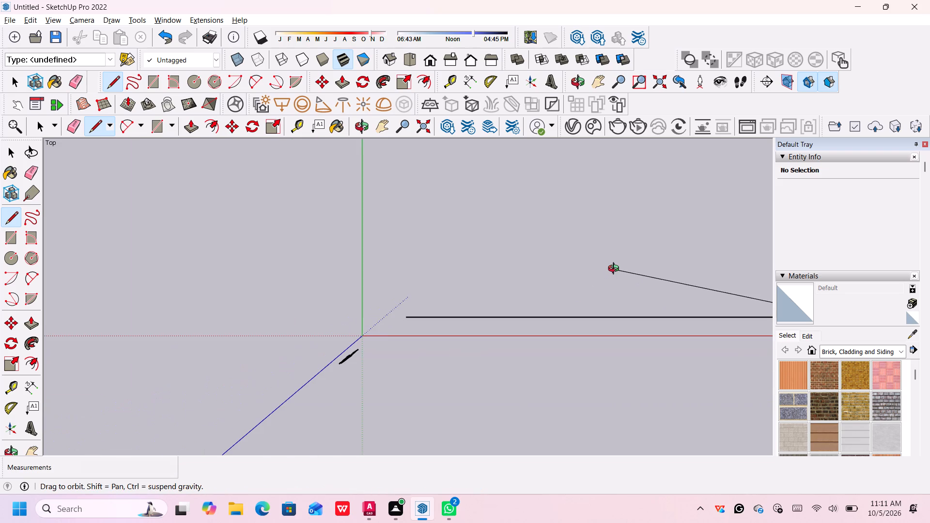
{"action": "middle_click_drag", "start_coordinate": [616, 270], "coordinate": [634, 281]}
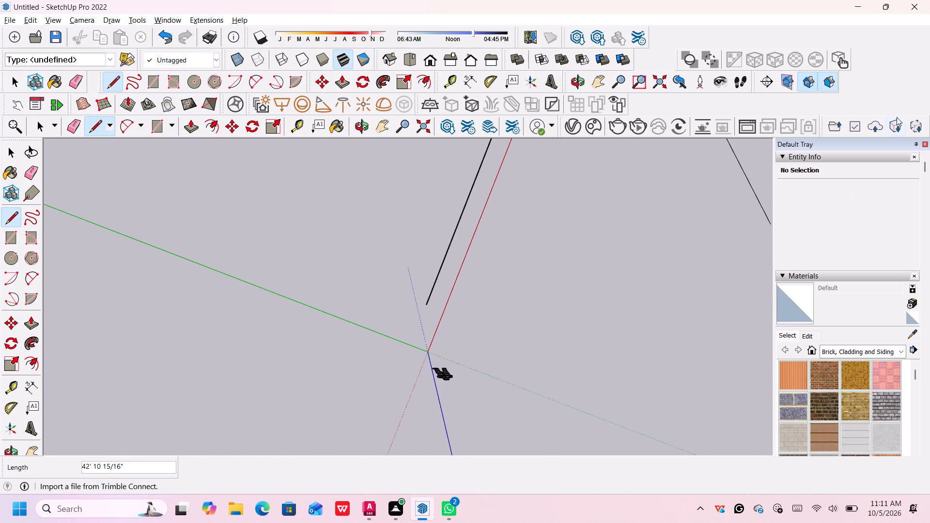
{"action": "left_click", "coordinate": [924, 140]}
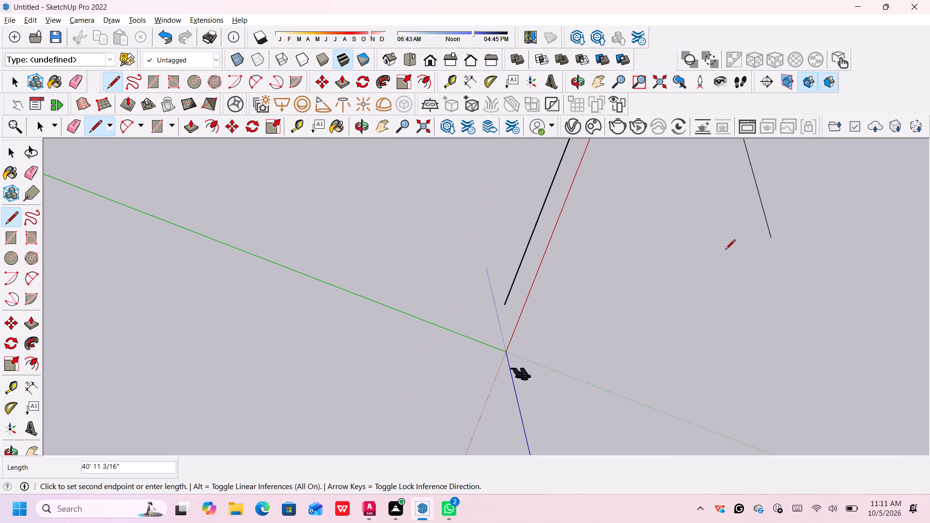
{"action": "key", "text": "Escape"}
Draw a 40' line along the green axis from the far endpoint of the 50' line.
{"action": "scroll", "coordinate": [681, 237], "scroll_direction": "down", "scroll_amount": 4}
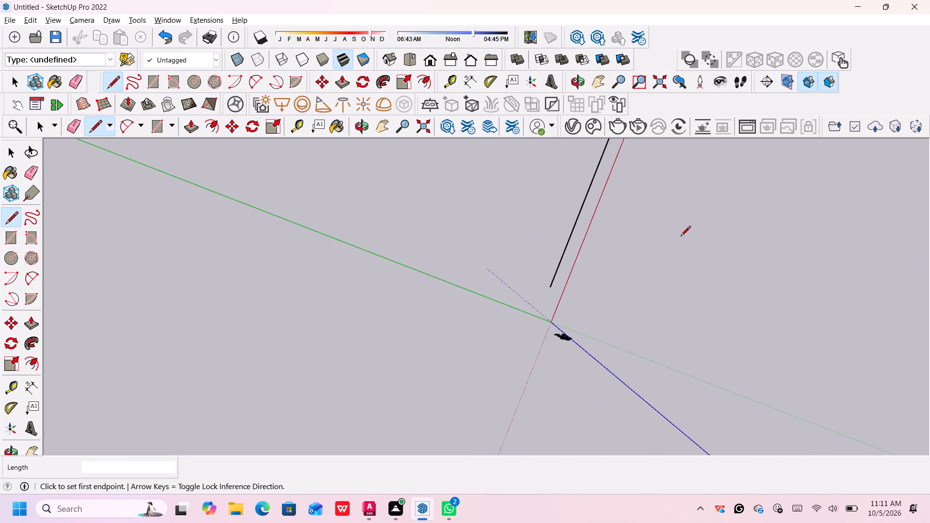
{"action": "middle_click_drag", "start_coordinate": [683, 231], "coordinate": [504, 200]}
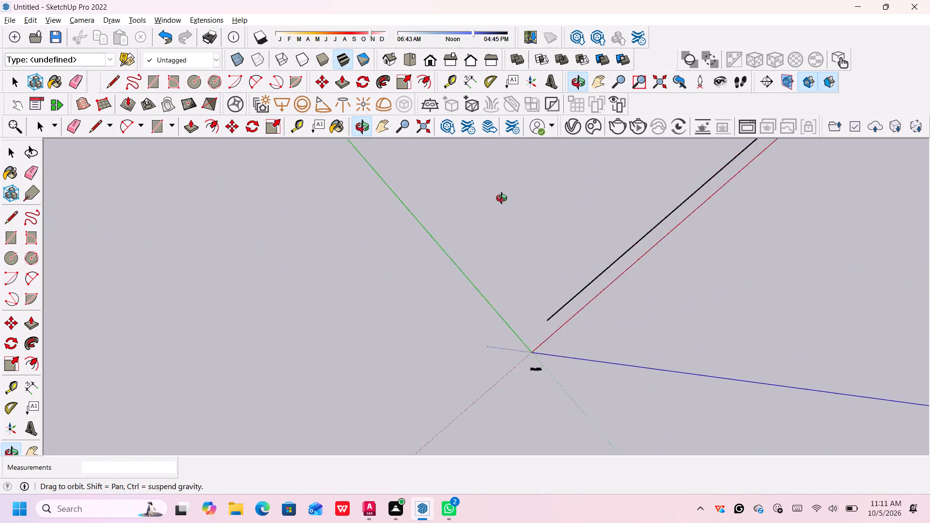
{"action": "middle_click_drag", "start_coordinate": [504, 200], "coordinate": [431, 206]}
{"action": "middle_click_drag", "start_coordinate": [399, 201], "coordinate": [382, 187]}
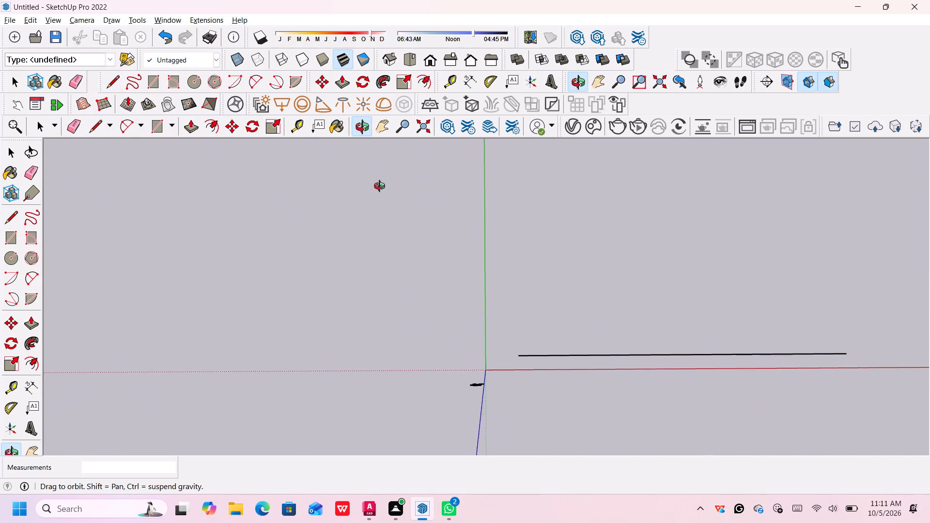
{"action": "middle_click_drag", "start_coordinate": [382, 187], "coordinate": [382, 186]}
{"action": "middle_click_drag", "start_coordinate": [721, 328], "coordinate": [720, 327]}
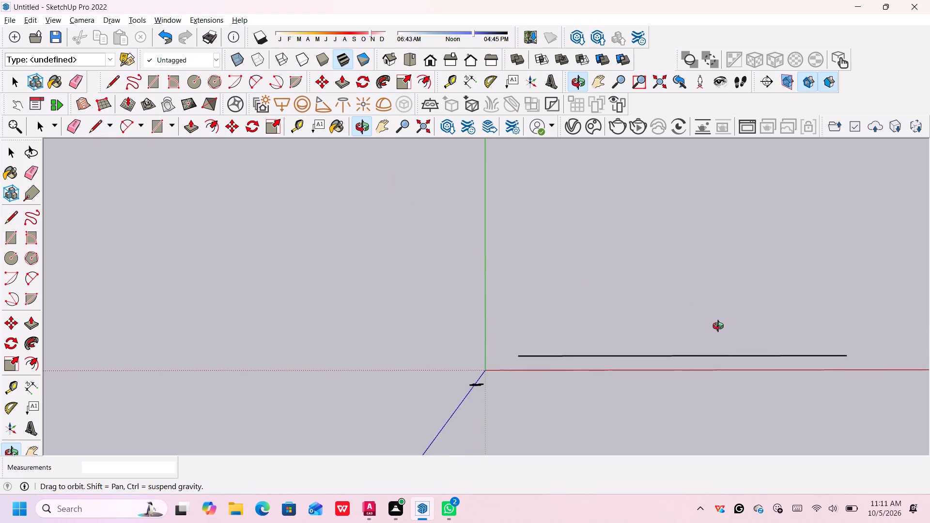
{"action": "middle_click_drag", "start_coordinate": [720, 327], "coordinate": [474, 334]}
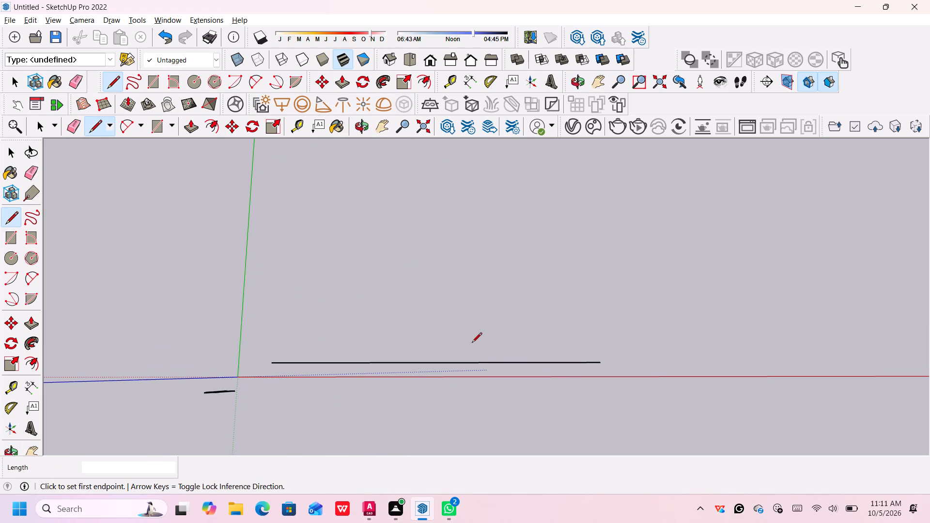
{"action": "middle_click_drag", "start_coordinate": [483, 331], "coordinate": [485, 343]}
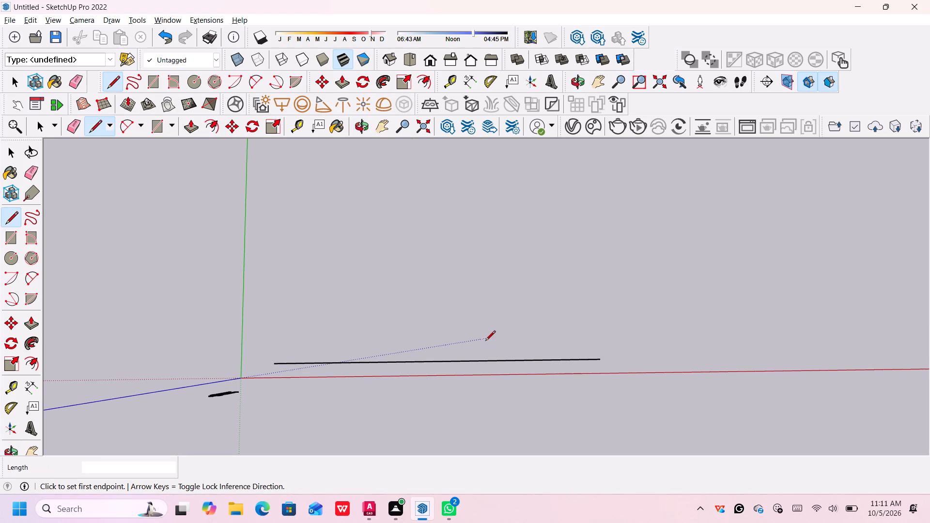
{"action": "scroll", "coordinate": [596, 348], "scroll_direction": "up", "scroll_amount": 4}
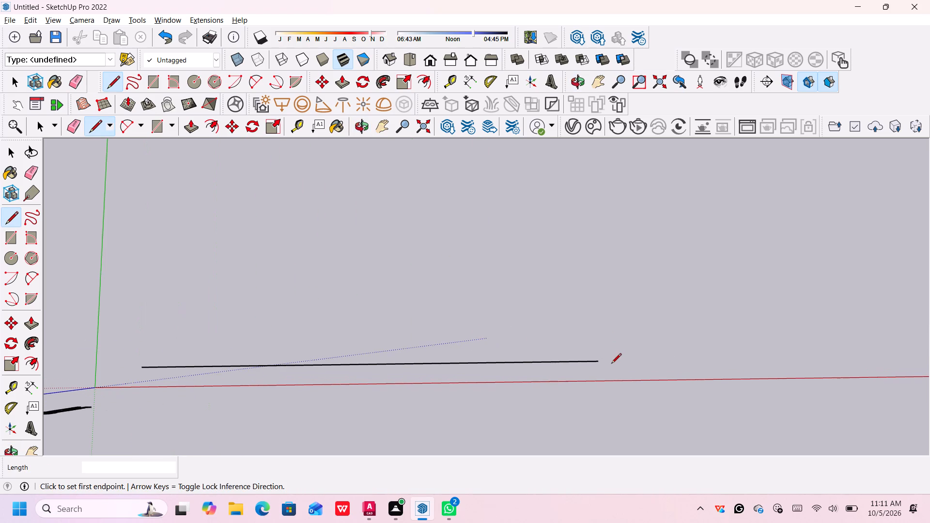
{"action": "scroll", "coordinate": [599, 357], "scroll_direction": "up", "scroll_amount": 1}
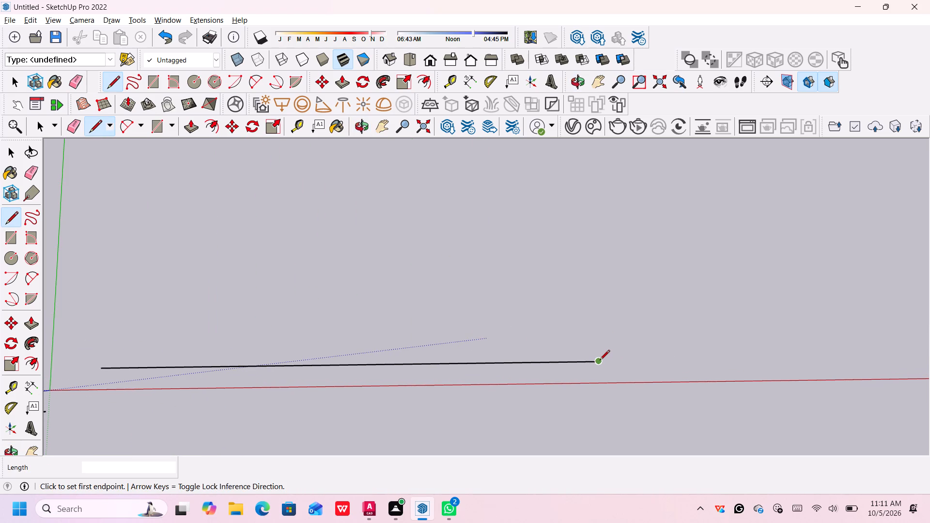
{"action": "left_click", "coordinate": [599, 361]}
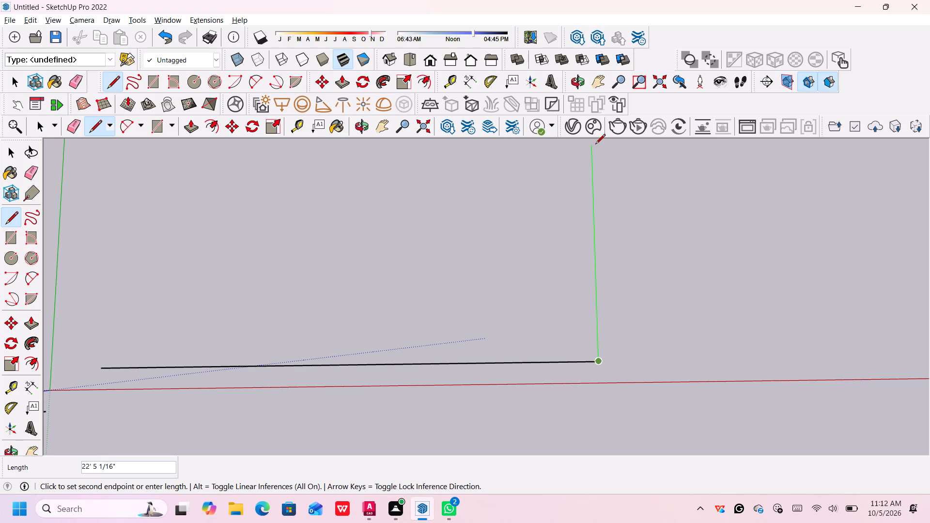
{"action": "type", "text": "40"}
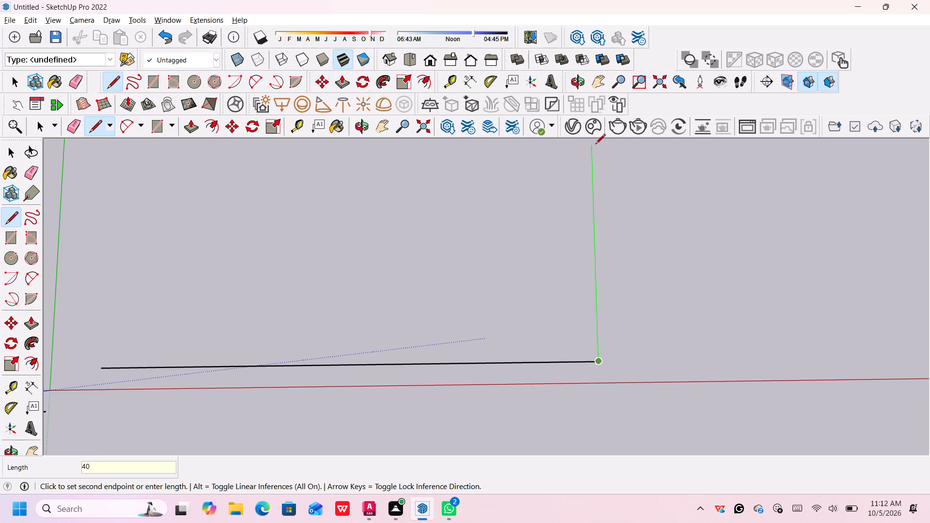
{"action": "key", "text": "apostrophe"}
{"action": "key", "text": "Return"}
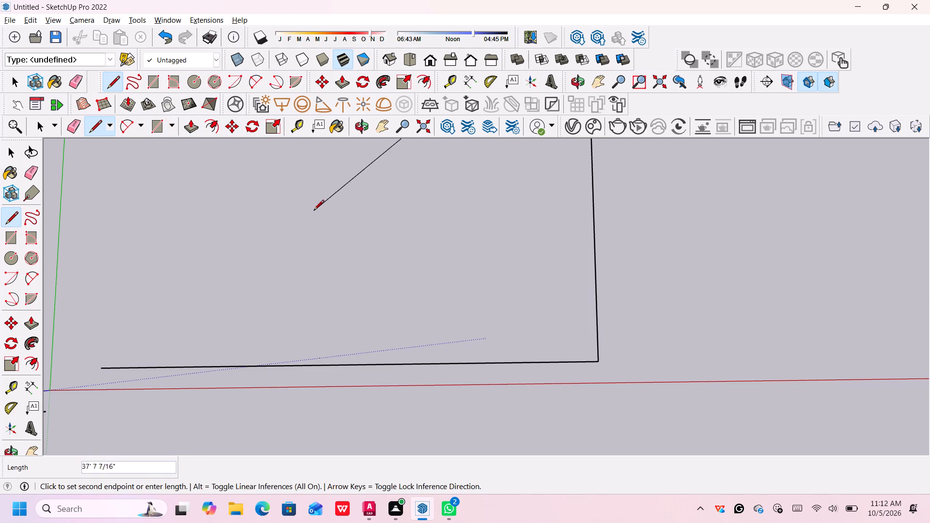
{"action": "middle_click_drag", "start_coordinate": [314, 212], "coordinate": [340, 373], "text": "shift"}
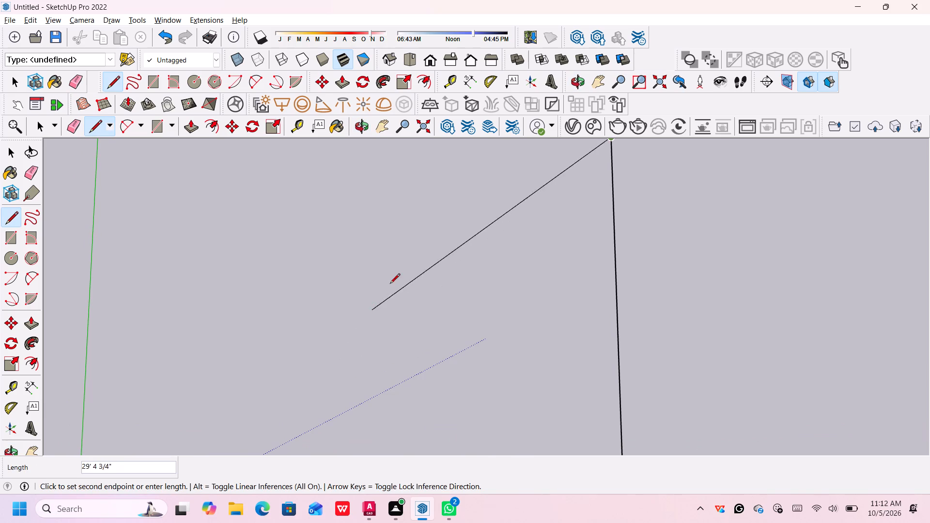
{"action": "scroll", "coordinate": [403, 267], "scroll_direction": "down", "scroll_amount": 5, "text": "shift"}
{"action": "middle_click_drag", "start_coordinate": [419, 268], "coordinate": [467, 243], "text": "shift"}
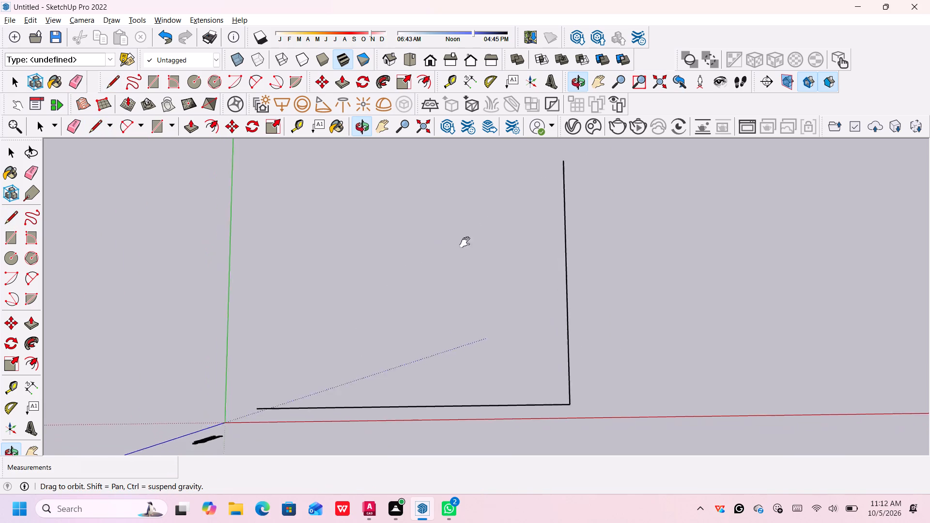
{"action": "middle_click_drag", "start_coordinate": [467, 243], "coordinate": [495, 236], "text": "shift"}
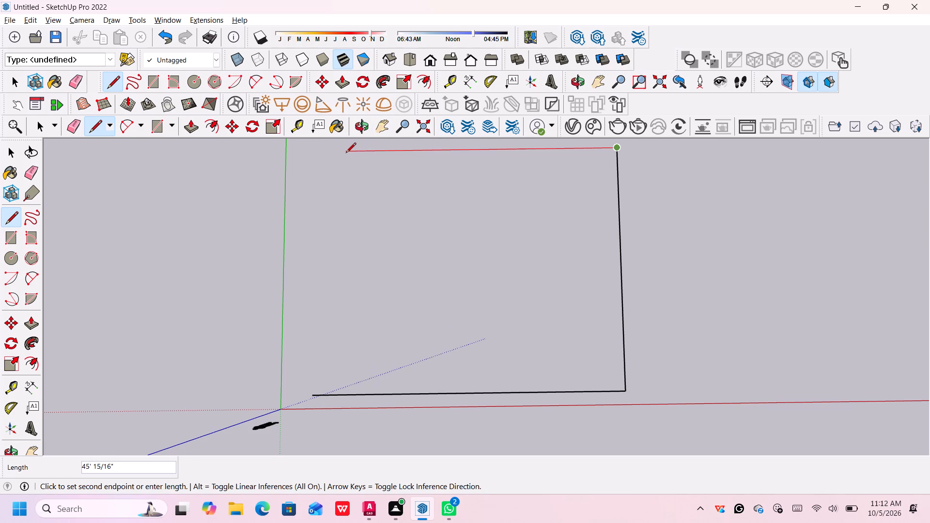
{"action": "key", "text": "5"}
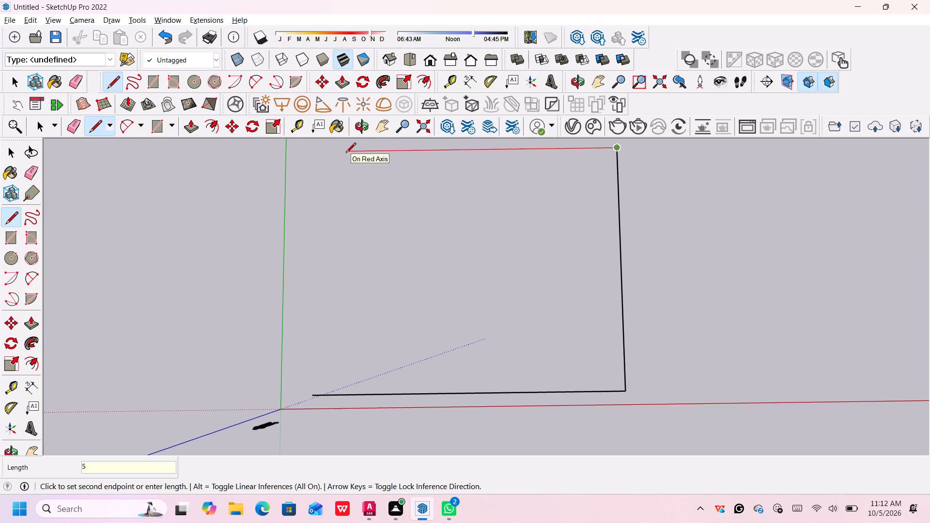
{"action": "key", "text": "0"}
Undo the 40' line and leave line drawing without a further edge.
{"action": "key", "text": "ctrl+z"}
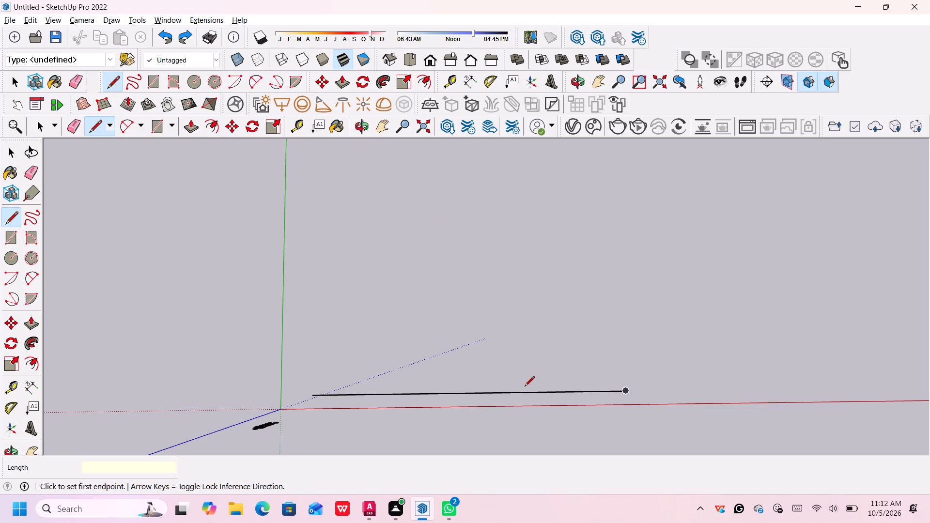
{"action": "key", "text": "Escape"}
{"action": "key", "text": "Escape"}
Select the remaining 50' line to check it for editing, and undo it so the base can be redrawn.
{"action": "left_click", "coordinate": [19, 87]}
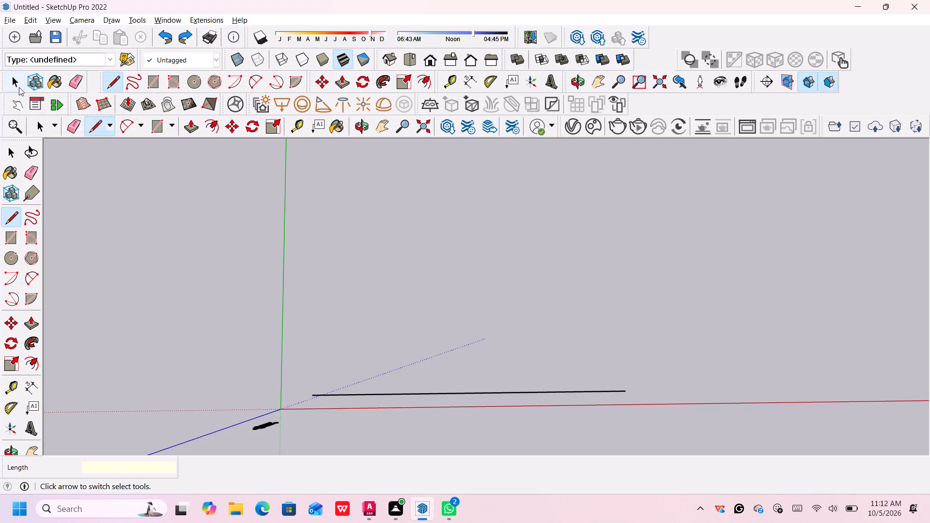
{"action": "left_click", "coordinate": [620, 389]}
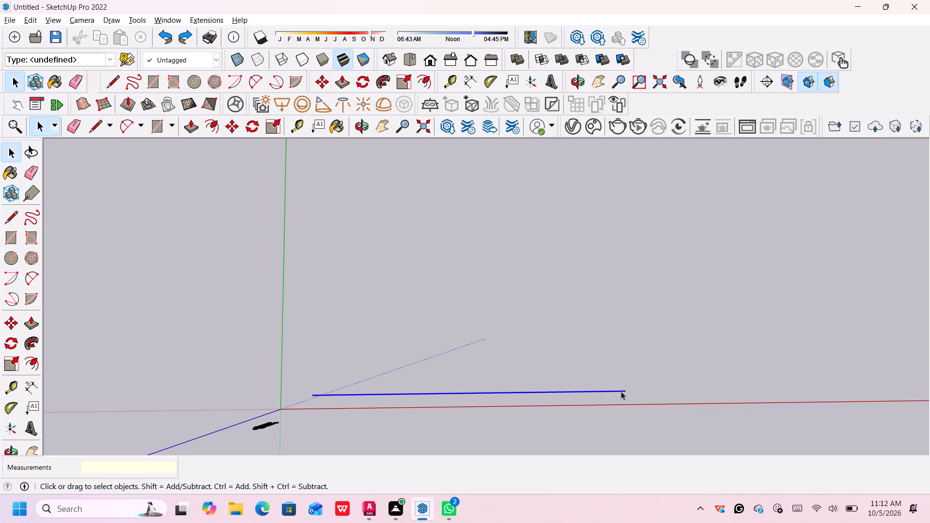
{"action": "key", "text": "Return"}
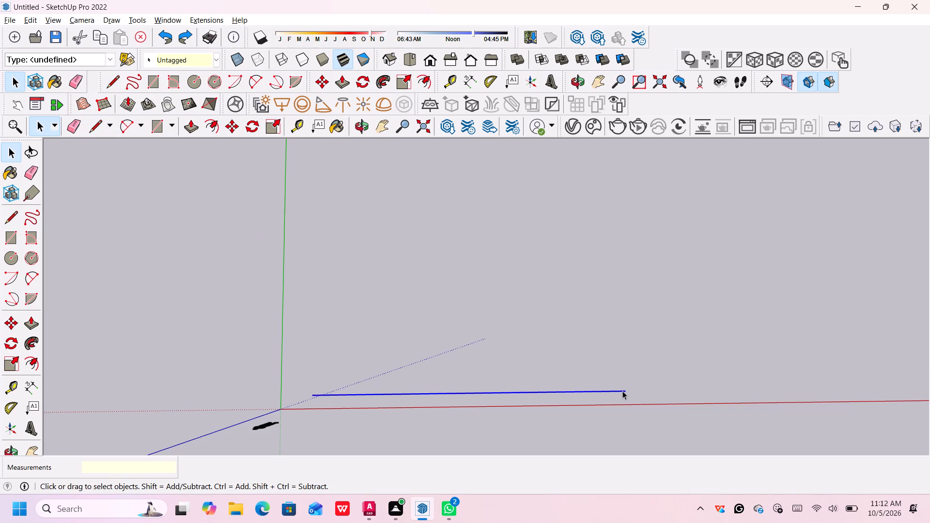
{"action": "left_click", "coordinate": [621, 391]}
{"action": "double_click", "coordinate": [621, 390]}
{"action": "key", "text": "Escape"}
{"action": "key", "text": "Escape"}
{"action": "key", "text": "Escape"}
{"action": "key", "text": "ctrl+z"}
{"action": "key", "text": "Escape"}
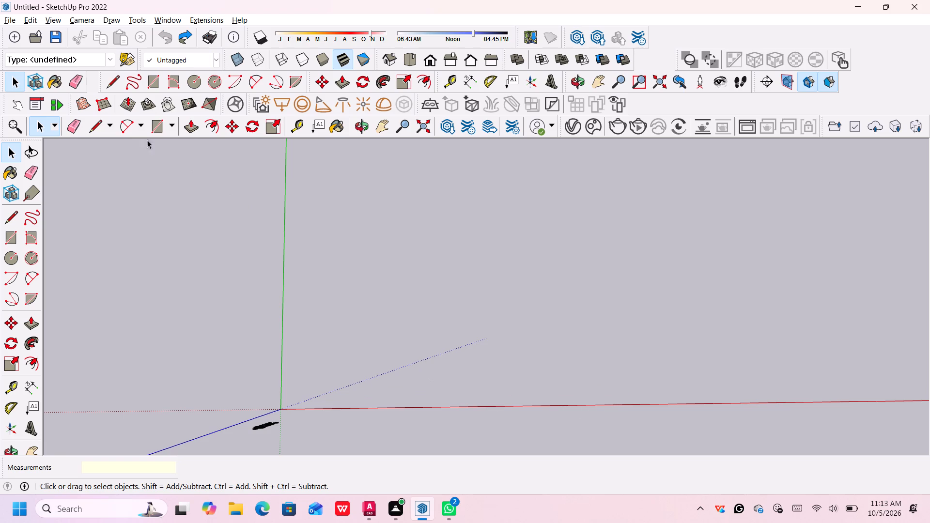
Draw a closed 70' by 40' rectangular base outline from the origin, with the 70' edge along the red axis.
{"action": "left_click", "coordinate": [111, 83]}
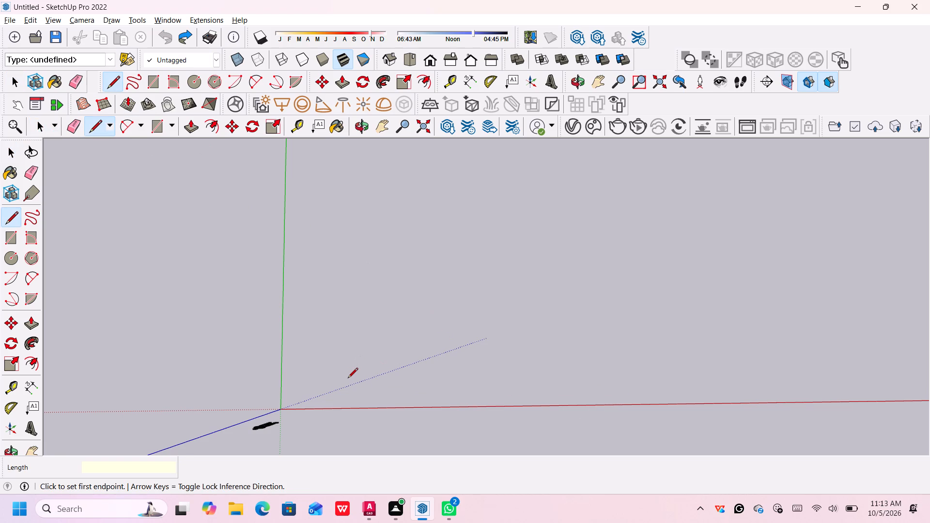
{"action": "left_click", "coordinate": [279, 411]}
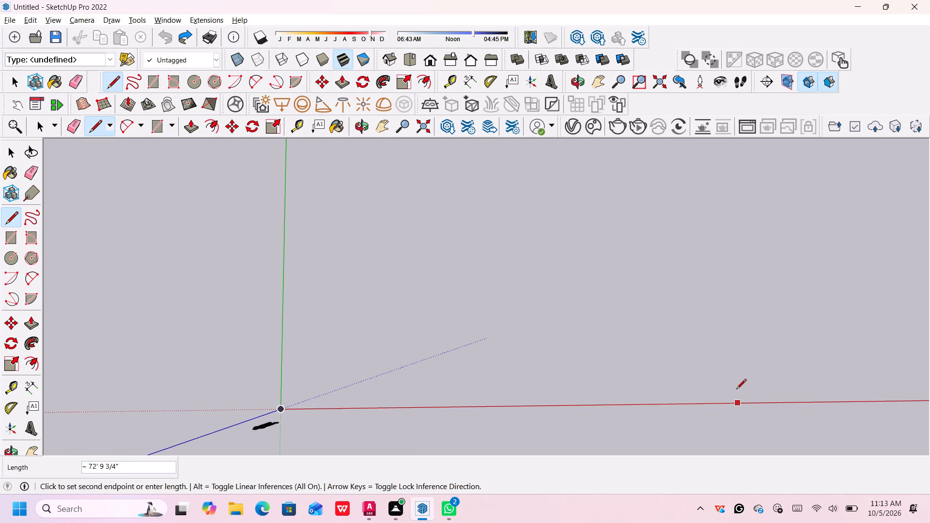
{"action": "type", "text": "70'"}
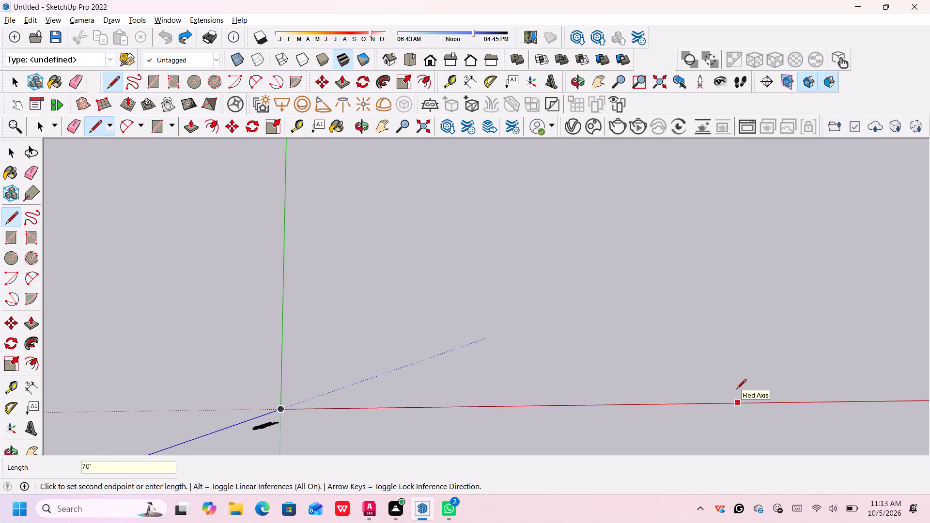
{"action": "key", "text": "Return"}
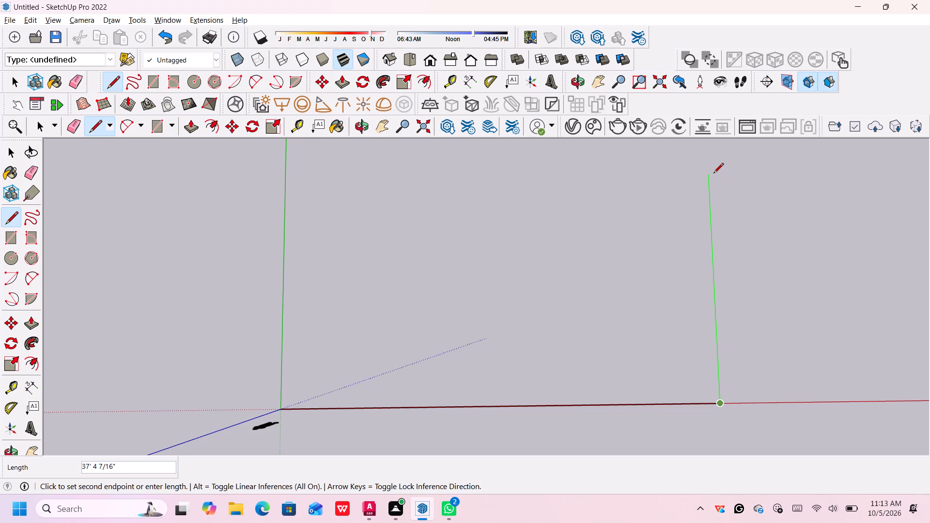
{"action": "type", "text": "40'"}
{"action": "key", "text": "Return"}
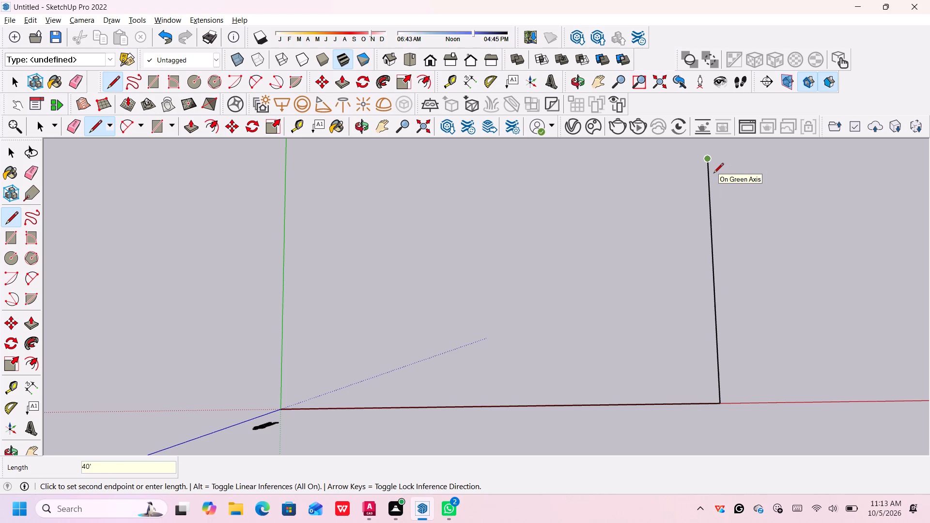
{"action": "left_click", "coordinate": [287, 163]}
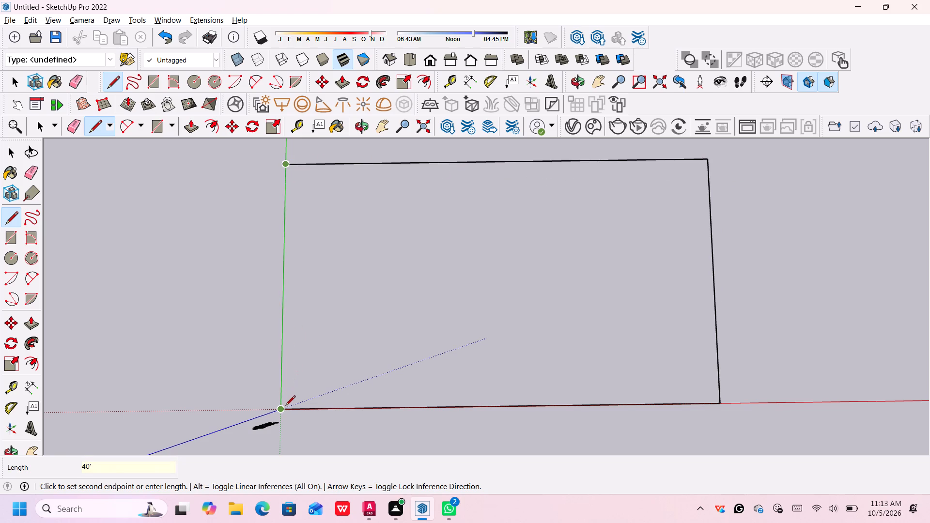
{"action": "left_click", "coordinate": [281, 407]}
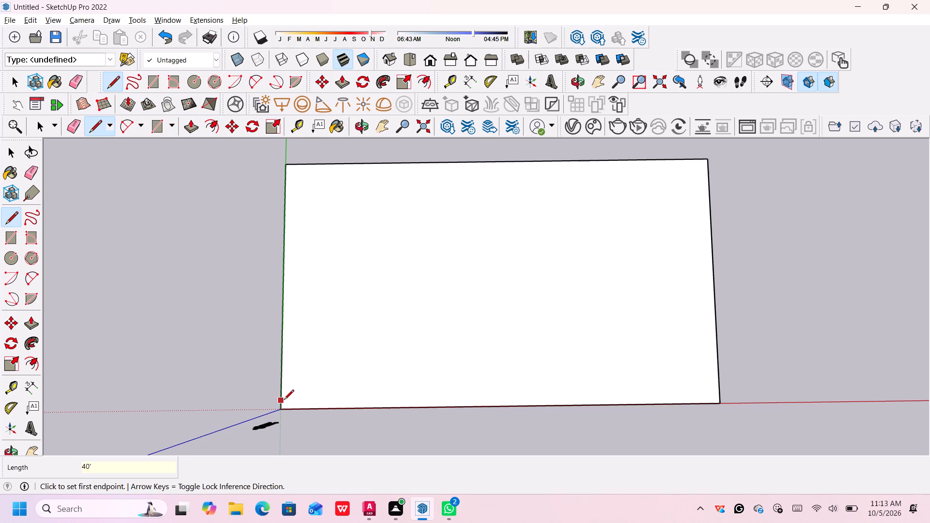
{"action": "key", "text": "Escape"}
{"action": "key", "text": "Return"}
{"action": "key", "text": "space"}
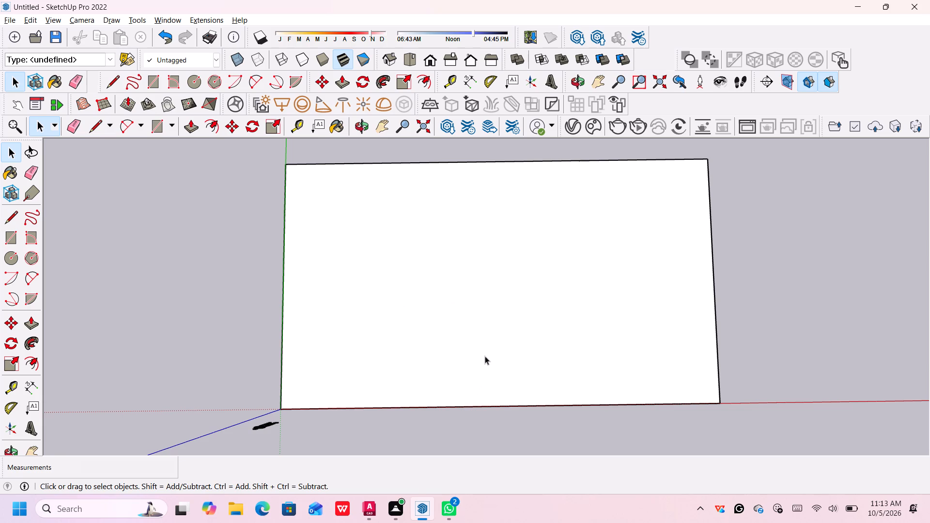
Push/Pull the rectangular base face up 1' to form the floor slab.
{"action": "key", "text": "p"}
{"action": "key", "text": "Return"}
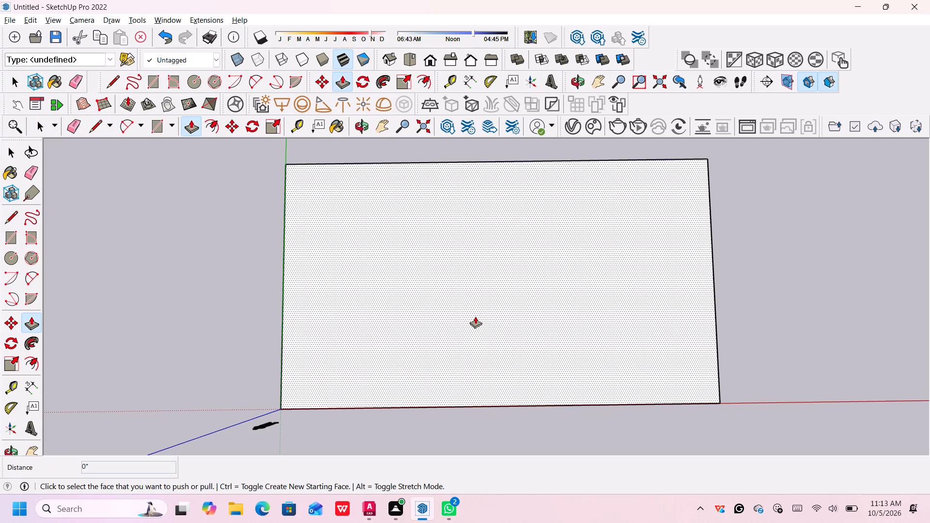
{"action": "left_click", "coordinate": [475, 316]}
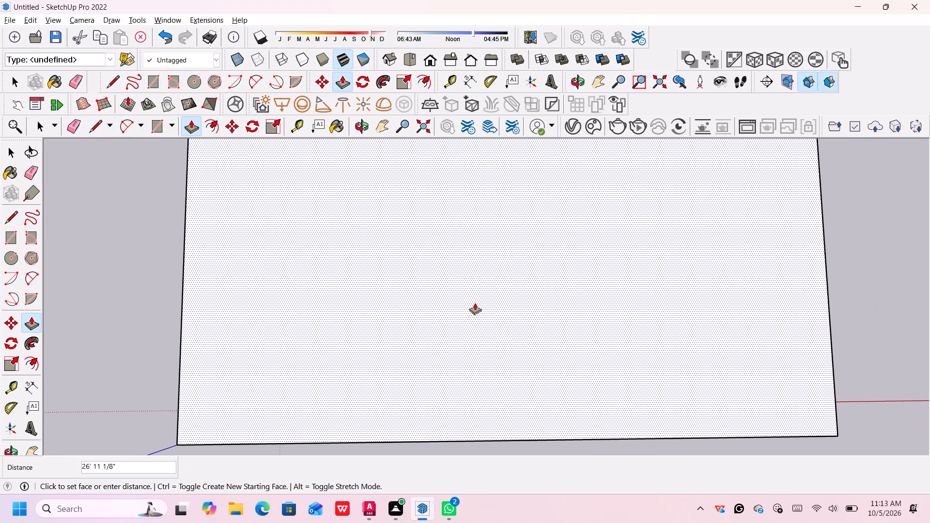
{"action": "middle_click_drag", "start_coordinate": [477, 303], "coordinate": [473, 286]}
{"action": "middle_click", "coordinate": [473, 285]}
{"action": "middle_click_drag", "start_coordinate": [473, 284], "coordinate": [472, 277]}
{"action": "middle_click", "coordinate": [472, 275]}
{"action": "middle_click", "coordinate": [472, 272]}
{"action": "middle_click", "coordinate": [472, 269]}
{"action": "middle_click_drag", "start_coordinate": [472, 264], "coordinate": [478, 273]}
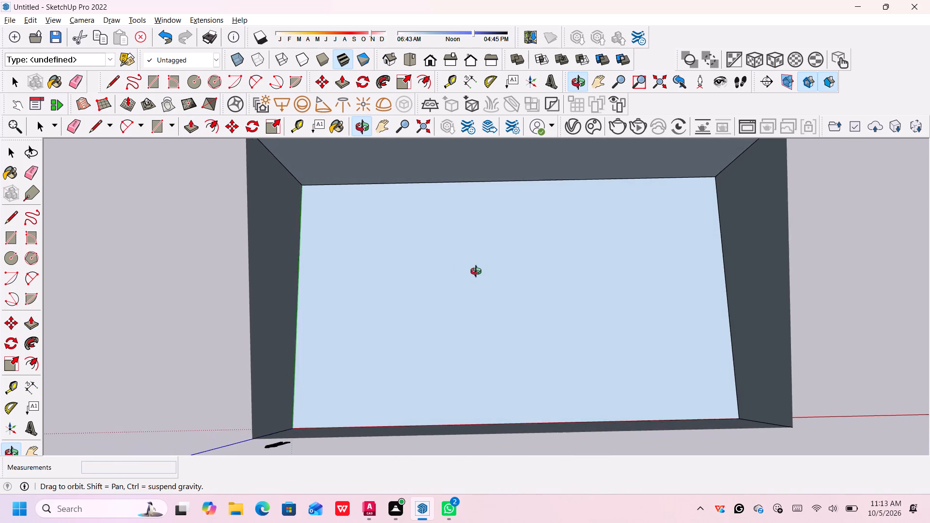
{"action": "middle_click_drag", "start_coordinate": [478, 273], "coordinate": [455, 165]}
{"action": "middle_click", "coordinate": [455, 165]}
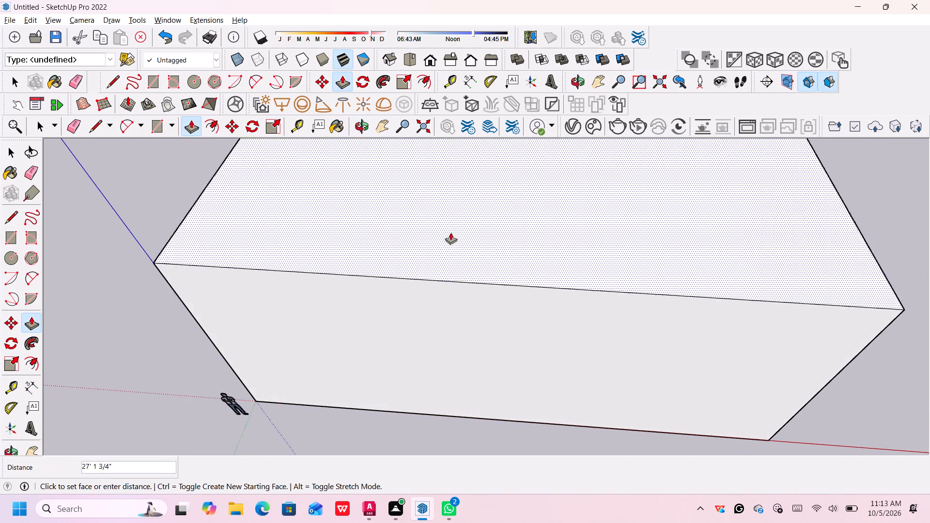
{"action": "scroll", "coordinate": [502, 270], "scroll_direction": "down", "scroll_amount": 2}
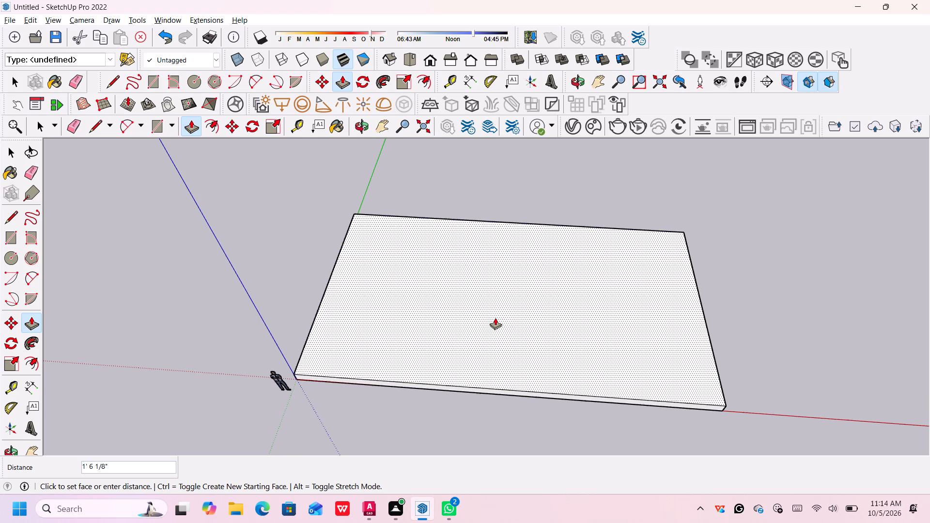
{"action": "type", "text": "1'"}
{"action": "key", "text": "Return"}
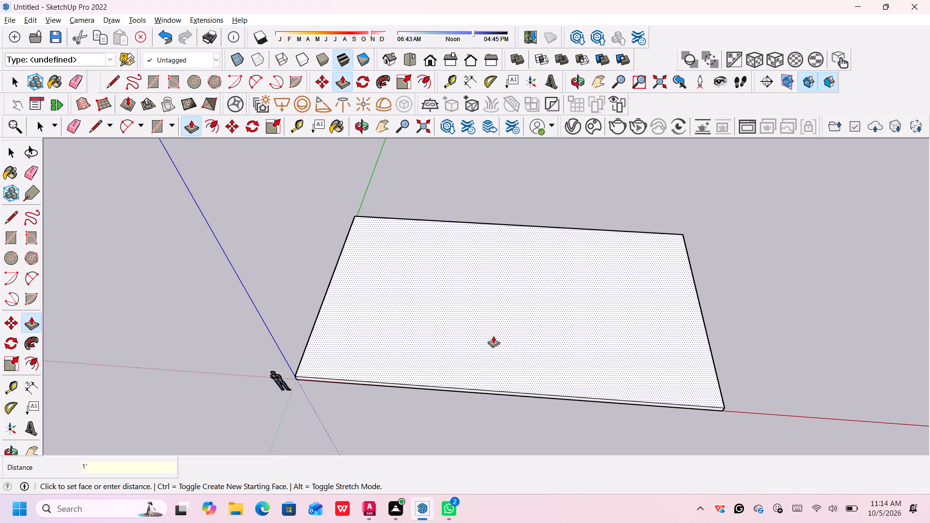
{"action": "middle_click_drag", "start_coordinate": [493, 335], "coordinate": [490, 341]}
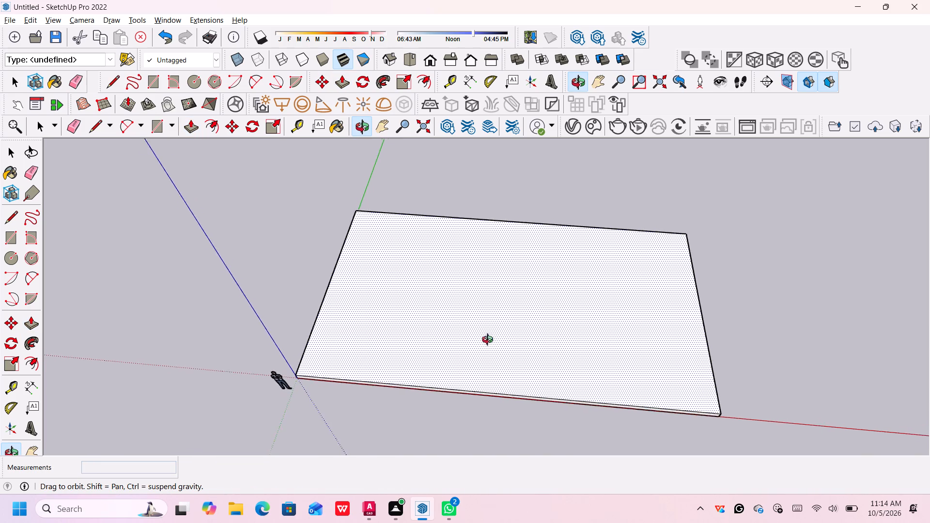
{"action": "middle_click_drag", "start_coordinate": [490, 341], "coordinate": [493, 324]}
{"action": "key", "text": "Escape"}
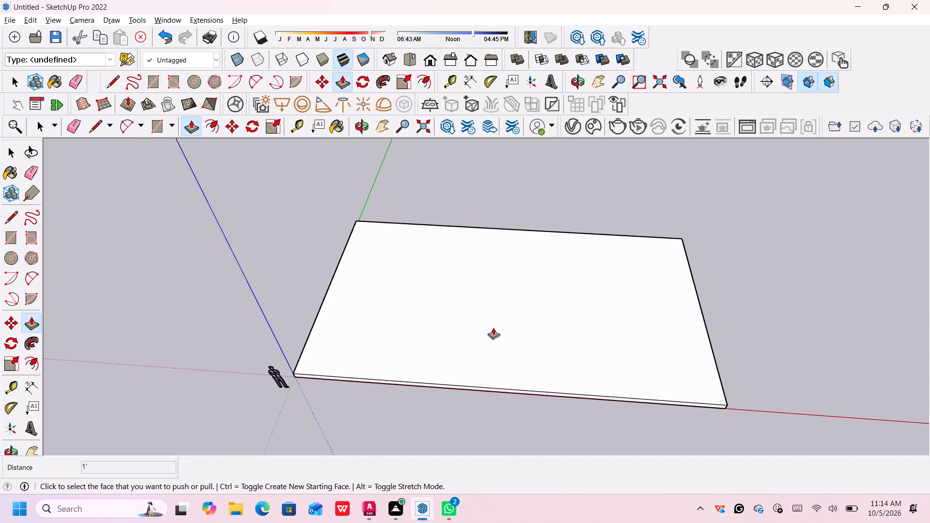
{"action": "key", "text": "Escape"}
{"action": "key", "text": "space"}
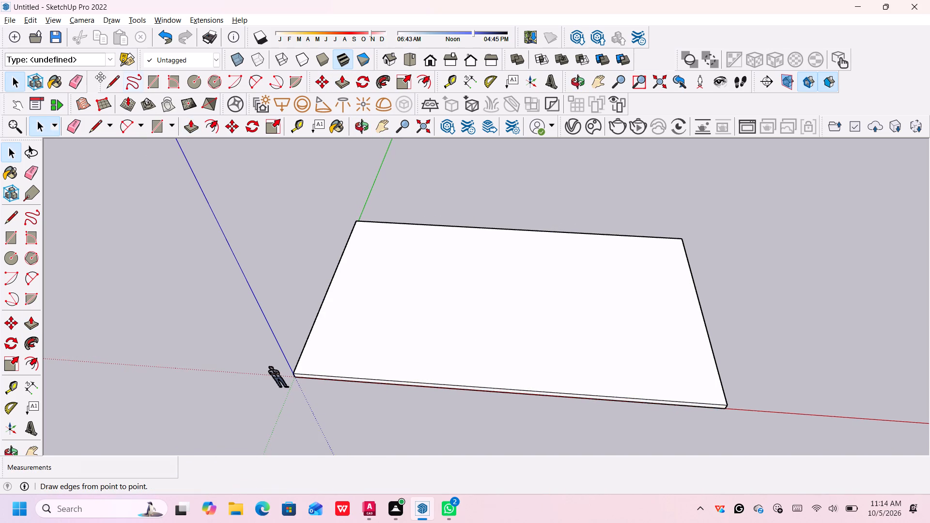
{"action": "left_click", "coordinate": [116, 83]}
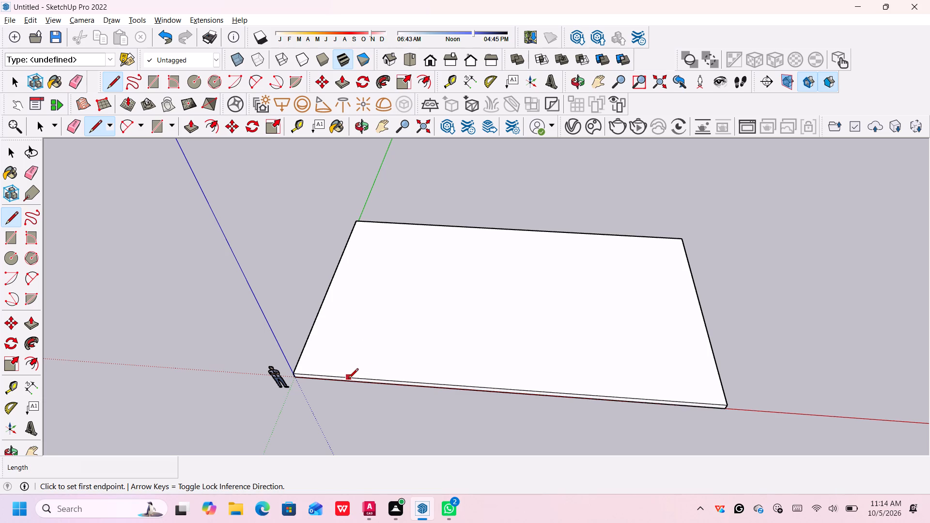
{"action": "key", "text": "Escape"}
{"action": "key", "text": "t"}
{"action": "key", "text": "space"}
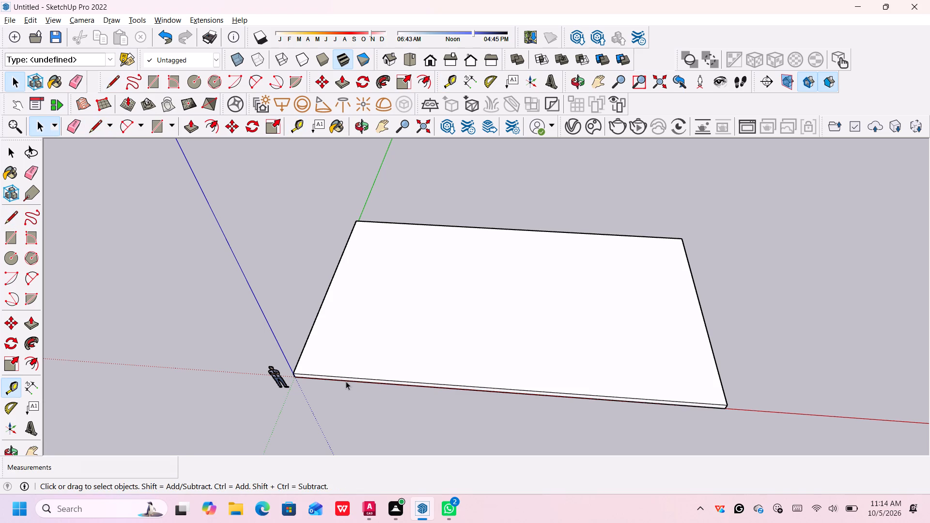
Place a Tape Measure guide across the slab, parallel to its 70' edge on the red axis and offset 25' inward.
{"action": "key", "text": "t"}
{"action": "key", "text": "Return"}
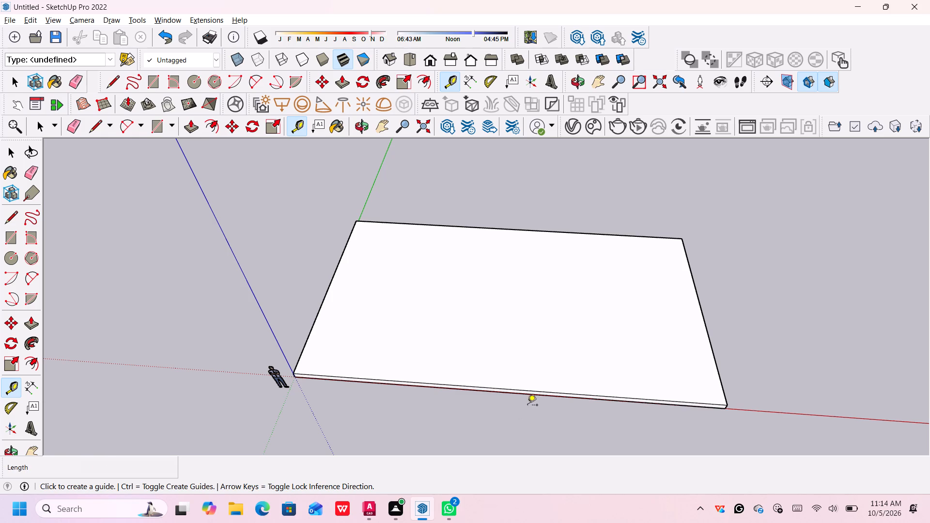
{"action": "left_click", "coordinate": [529, 391]}
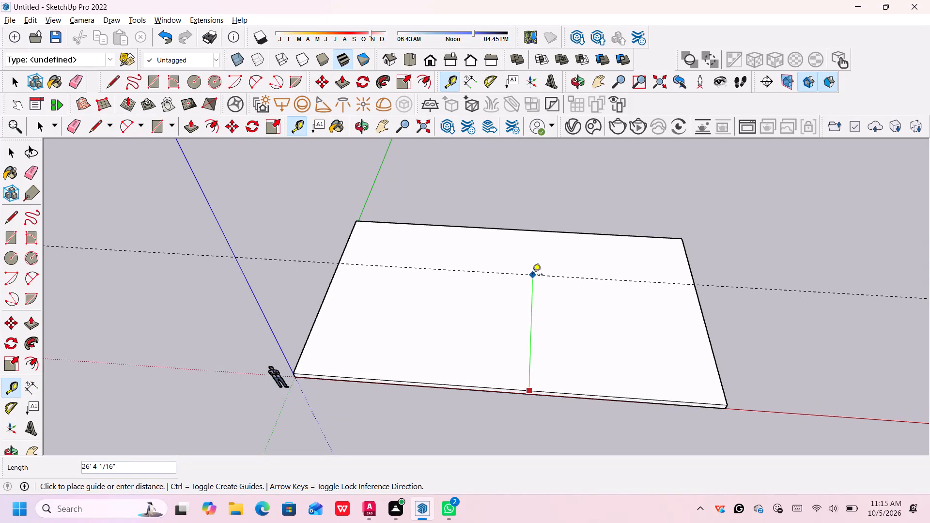
{"action": "type", "text": "25'"}
{"action": "key", "text": "Return"}
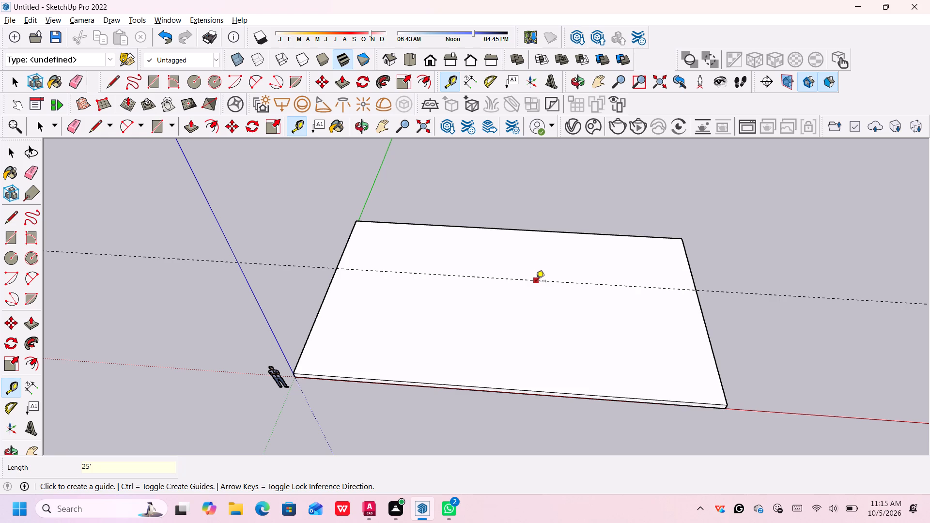
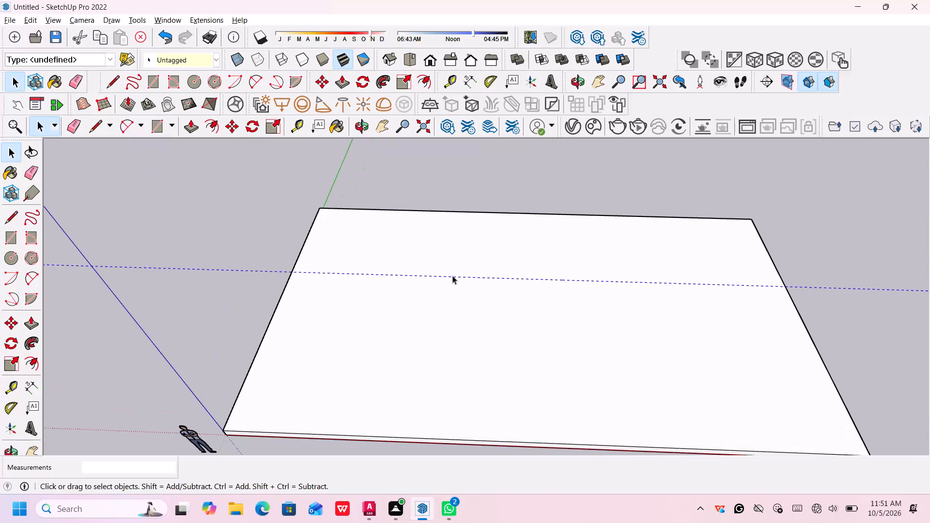
Place two Tape Measure guides on the slab's top, each offset 2' inward from one of the two 40' edges.
{"action": "left_click", "coordinate": [452, 276]}
{"action": "scroll", "coordinate": [459, 274], "scroll_direction": "down", "scroll_amount": 2}
{"action": "scroll", "coordinate": [458, 274], "scroll_direction": "up", "scroll_amount": 2}
{"action": "scroll", "coordinate": [458, 274], "scroll_direction": "down", "scroll_amount": 1}
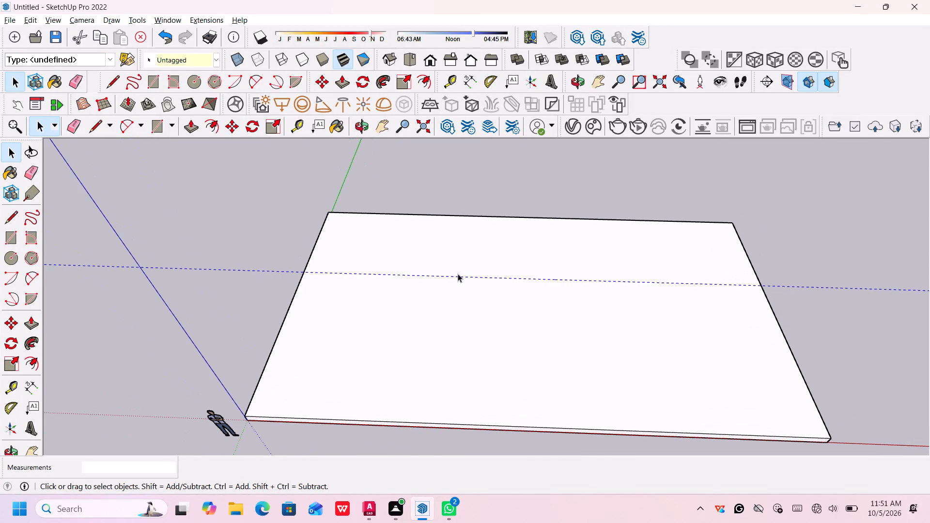
{"action": "left_click", "coordinate": [11, 388]}
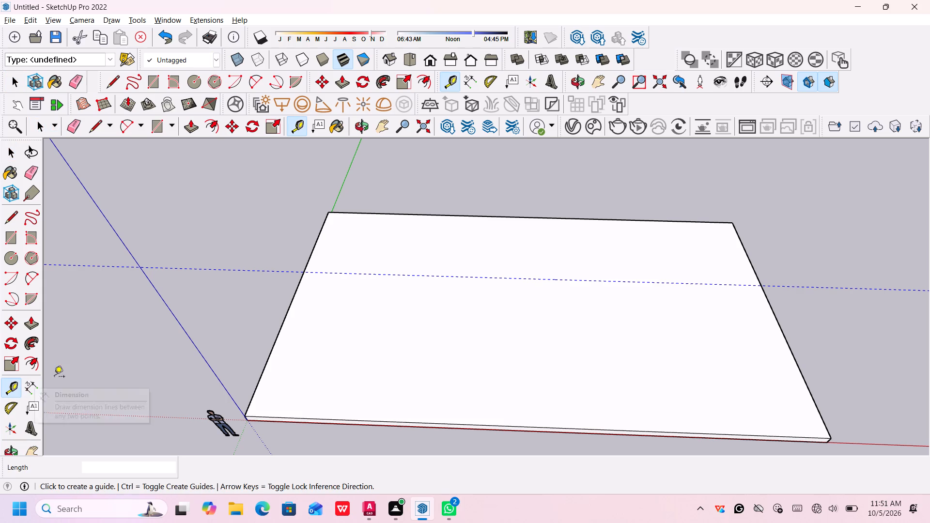
{"action": "left_click", "coordinate": [294, 294]}
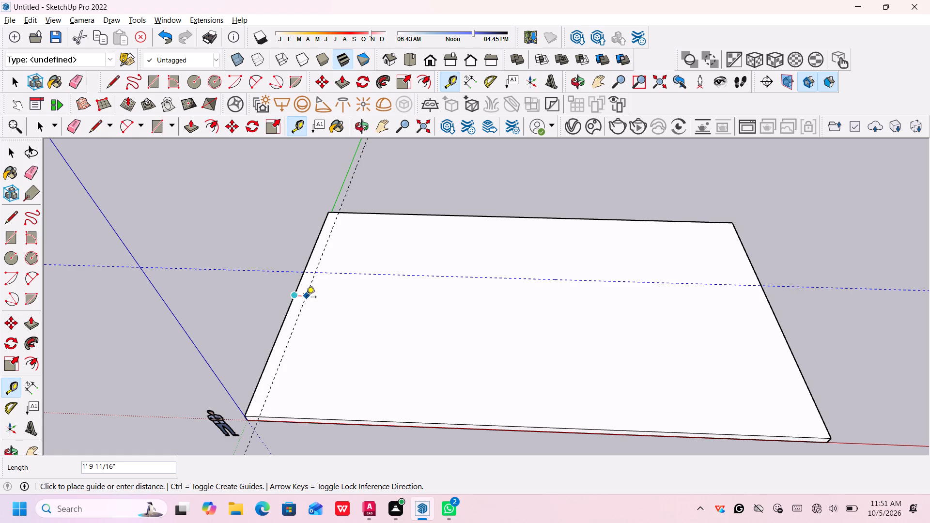
{"action": "type", "text": "2'"}
{"action": "key", "text": "Return"}
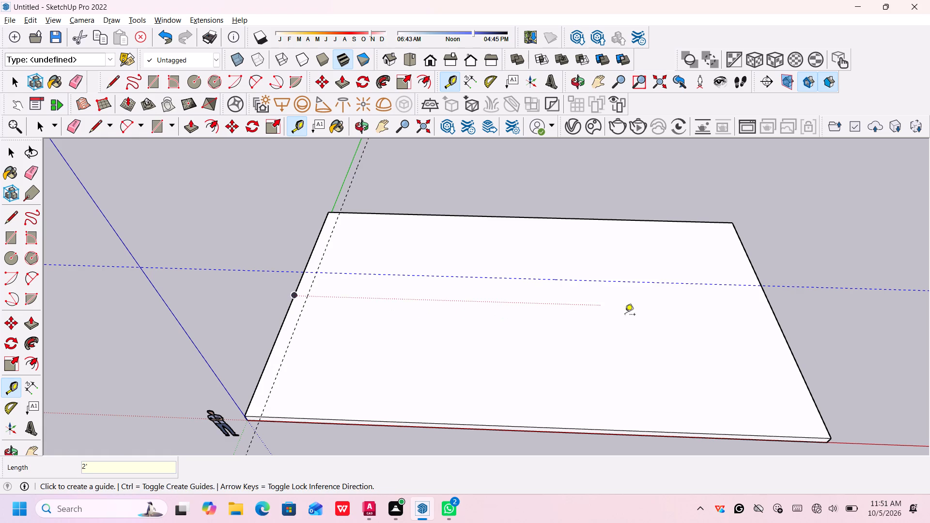
{"action": "left_click", "coordinate": [771, 309]}
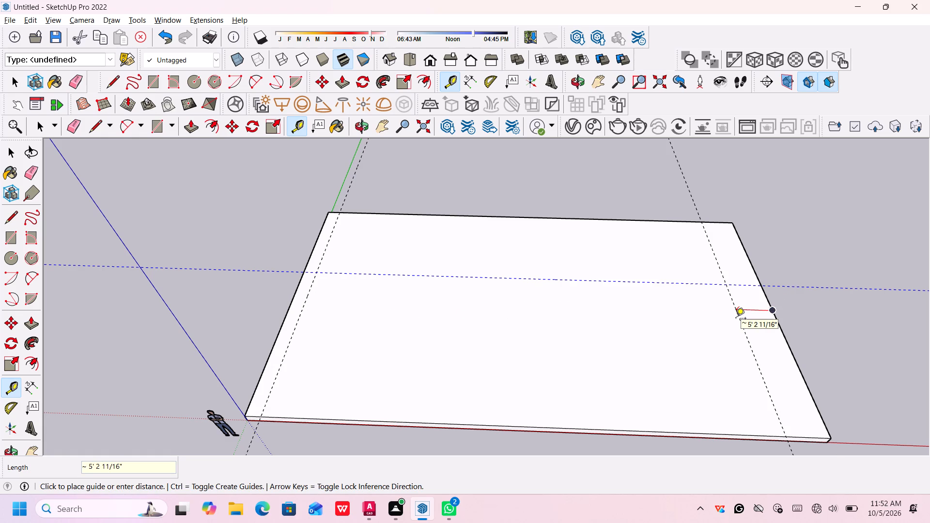
{"action": "type", "text": "2'"}
{"action": "key", "text": "Return"}
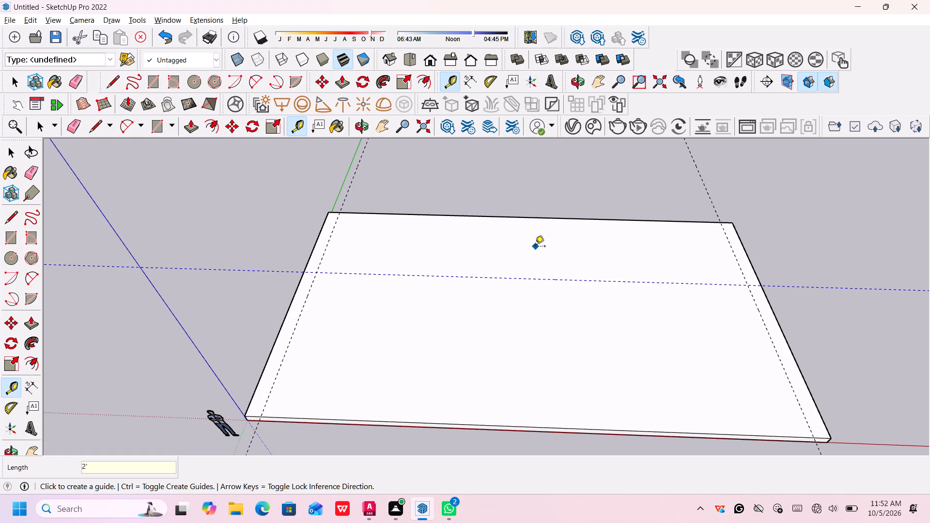
{"action": "key", "text": "Escape"}
{"action": "key", "text": "space"}
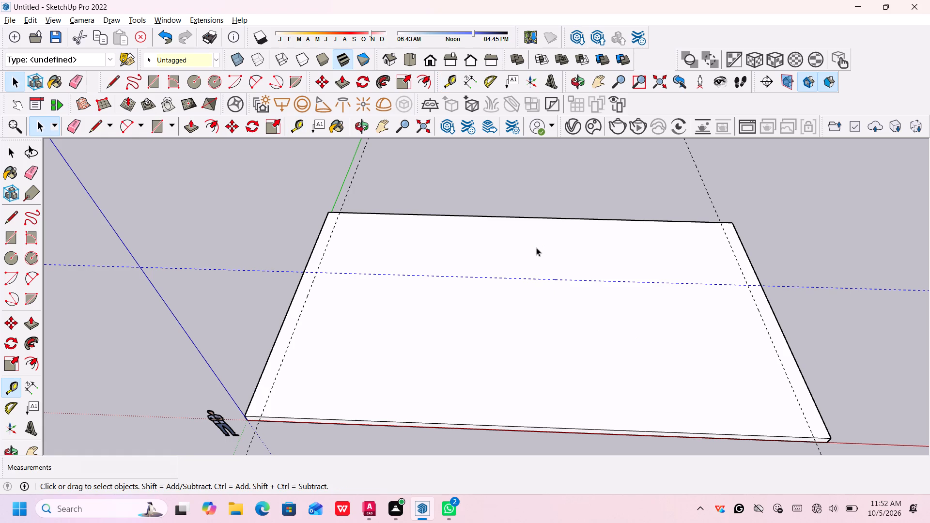
Draw a three-sided outline along the guides: a 66' line across the slab, with side lines running to the front 70' edge.
{"action": "key", "text": "l"}
{"action": "key", "text": "Return"}
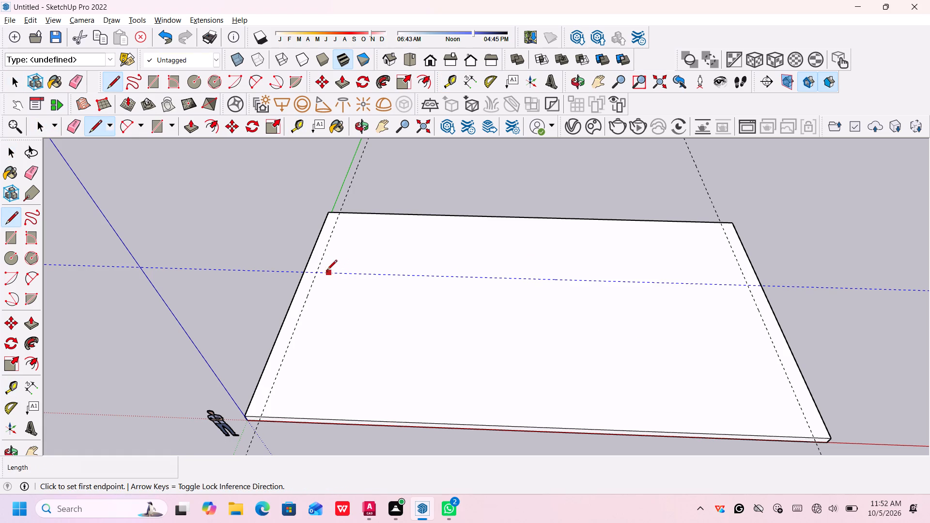
{"action": "left_click", "coordinate": [260, 419]}
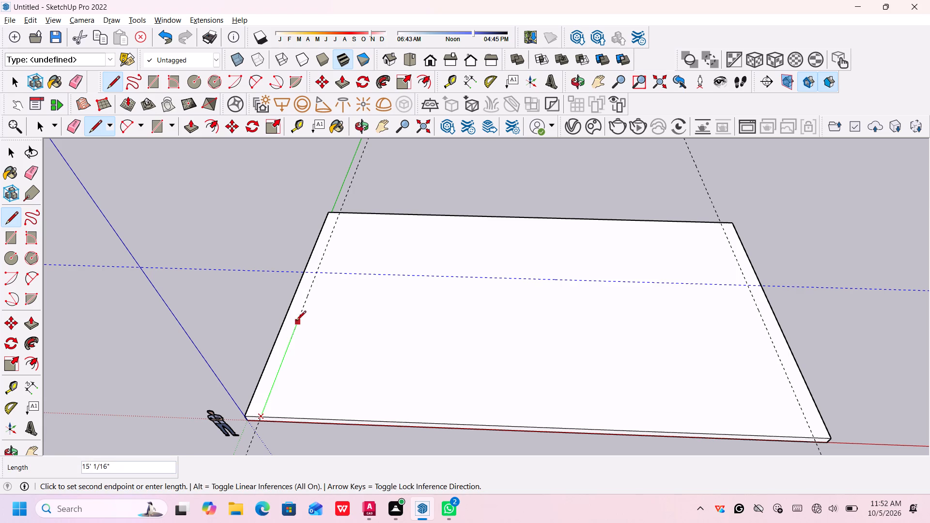
{"action": "left_click", "coordinate": [318, 273]}
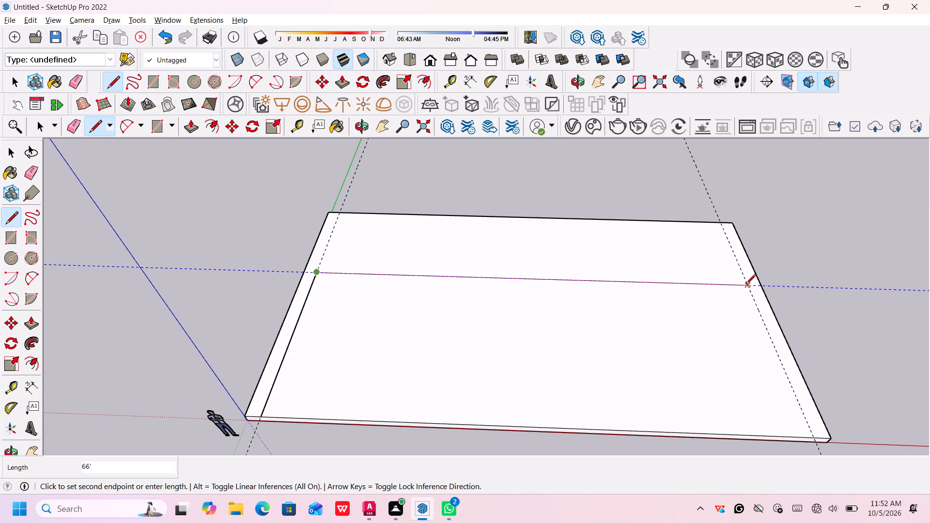
{"action": "left_click", "coordinate": [747, 285]}
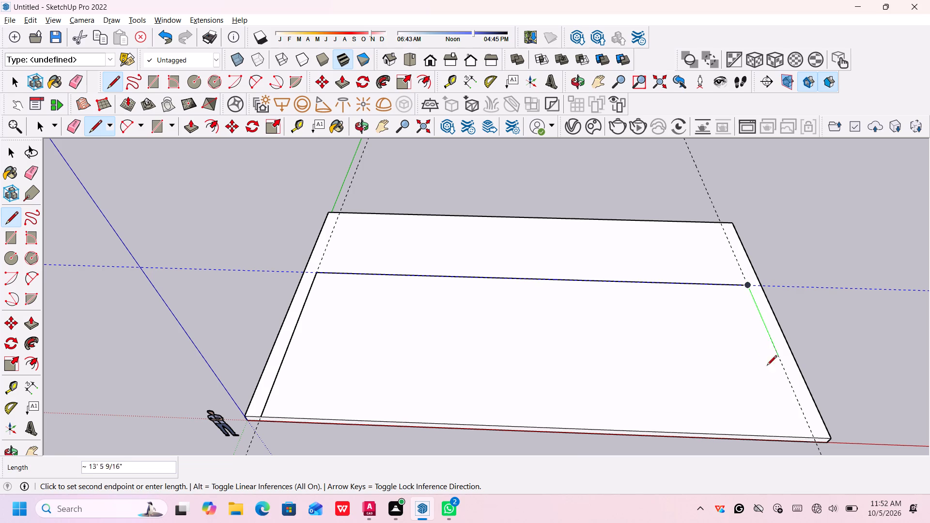
{"action": "left_click", "coordinate": [814, 438]}
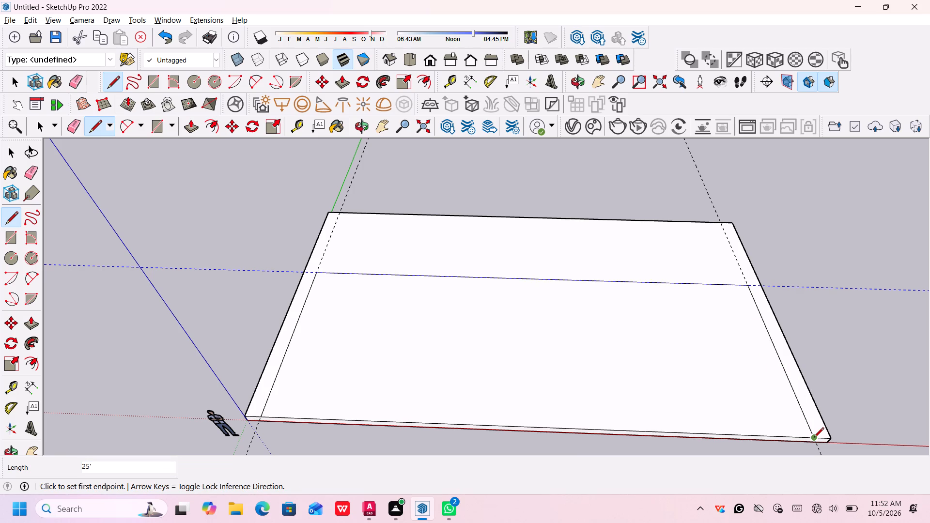
{"action": "key", "text": "space"}
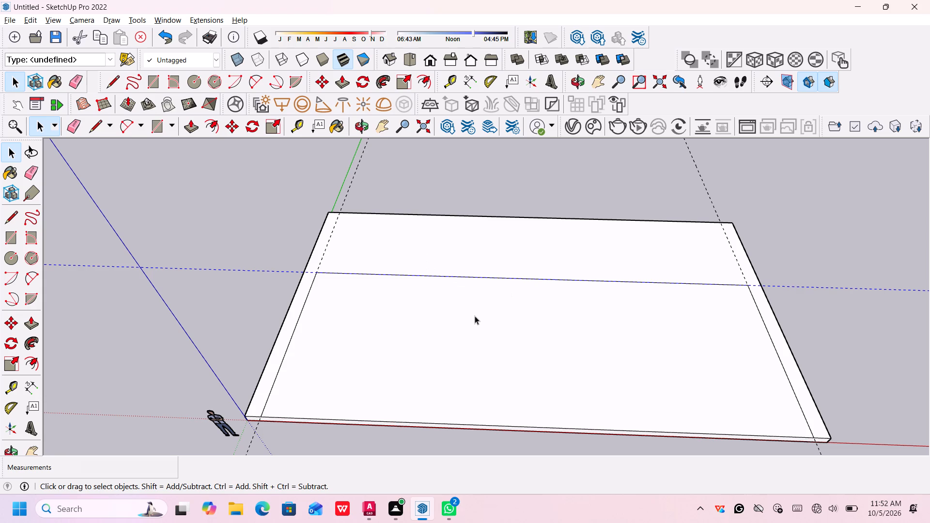
Examine the slab and its three-sided inner outline from several angles.
{"action": "key", "text": "o"}
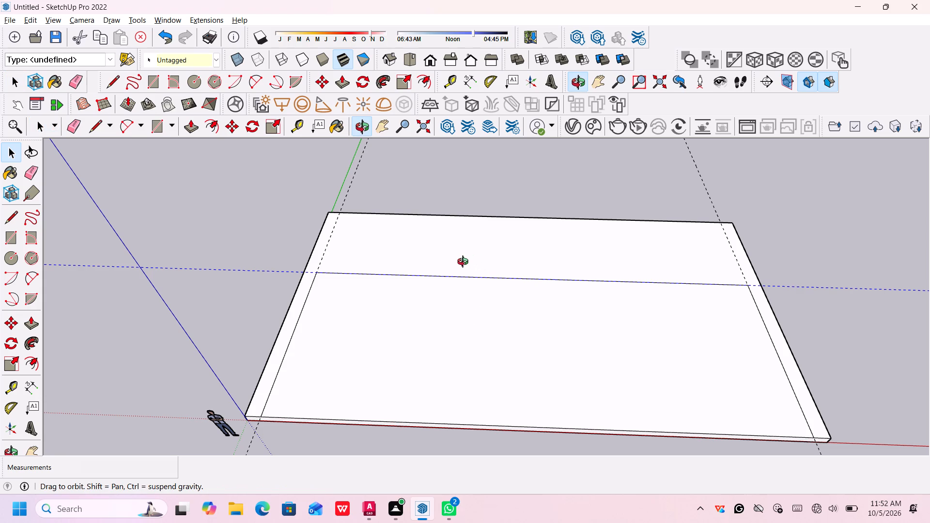
{"action": "left_click", "coordinate": [465, 263]}
{"action": "middle_click_drag", "start_coordinate": [465, 263], "coordinate": [517, 253]}
{"action": "middle_click_drag", "start_coordinate": [412, 284], "coordinate": [467, 280]}
{"action": "middle_click_drag", "start_coordinate": [455, 288], "coordinate": [482, 279]}
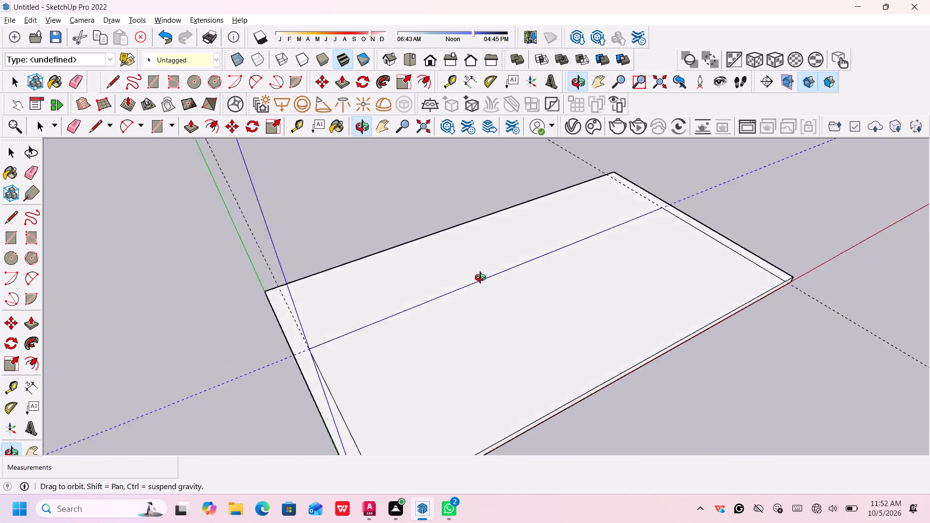
{"action": "middle_click_drag", "start_coordinate": [482, 279], "coordinate": [500, 275]}
{"action": "middle_click_drag", "start_coordinate": [396, 306], "coordinate": [453, 289]}
{"action": "middle_click_drag", "start_coordinate": [423, 314], "coordinate": [436, 294]}
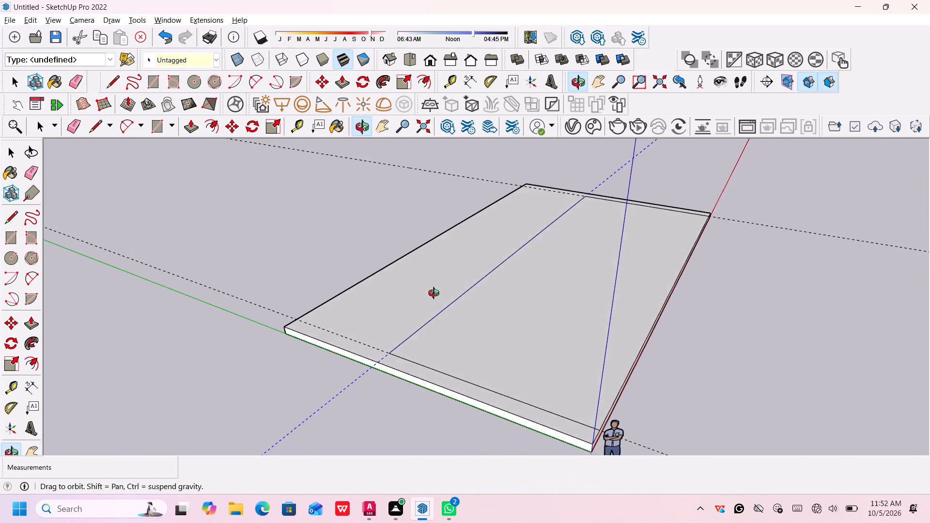
{"action": "middle_click_drag", "start_coordinate": [436, 294], "coordinate": [366, 332]}
{"action": "middle_click_drag", "start_coordinate": [362, 332], "coordinate": [341, 332]}
{"action": "middle_click_drag", "start_coordinate": [448, 305], "coordinate": [406, 290]}
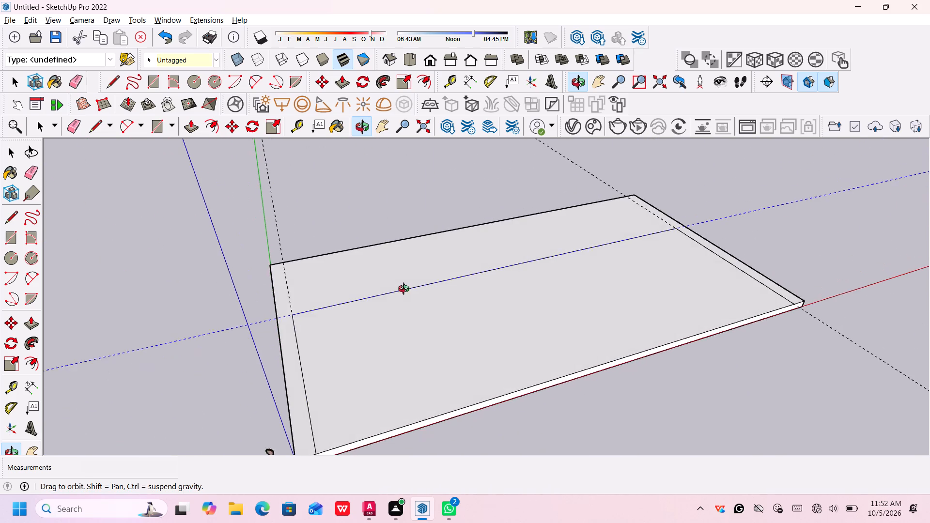
{"action": "middle_click_drag", "start_coordinate": [406, 290], "coordinate": [398, 286]}
{"action": "middle_click_drag", "start_coordinate": [427, 288], "coordinate": [428, 304]}
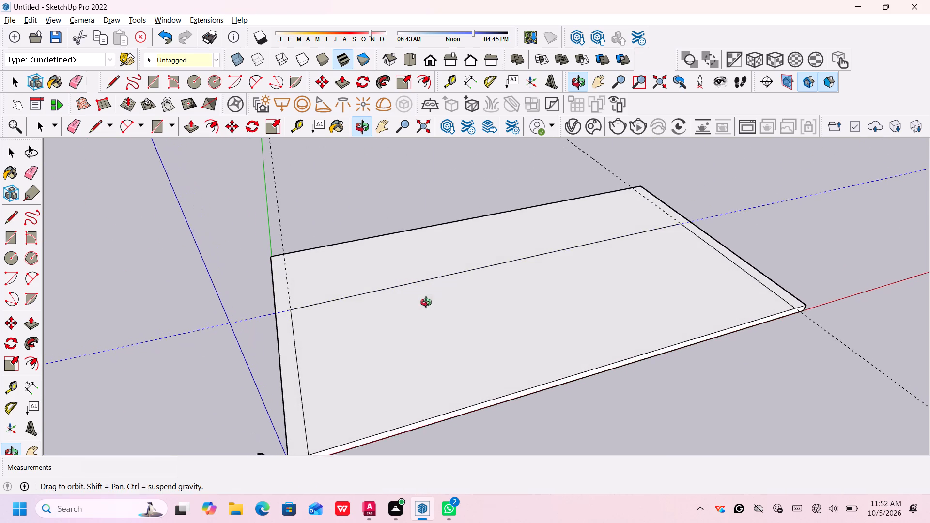
{"action": "middle_click_drag", "start_coordinate": [428, 304], "coordinate": [428, 312]}
{"action": "middle_click_drag", "start_coordinate": [428, 306], "coordinate": [426, 298]}
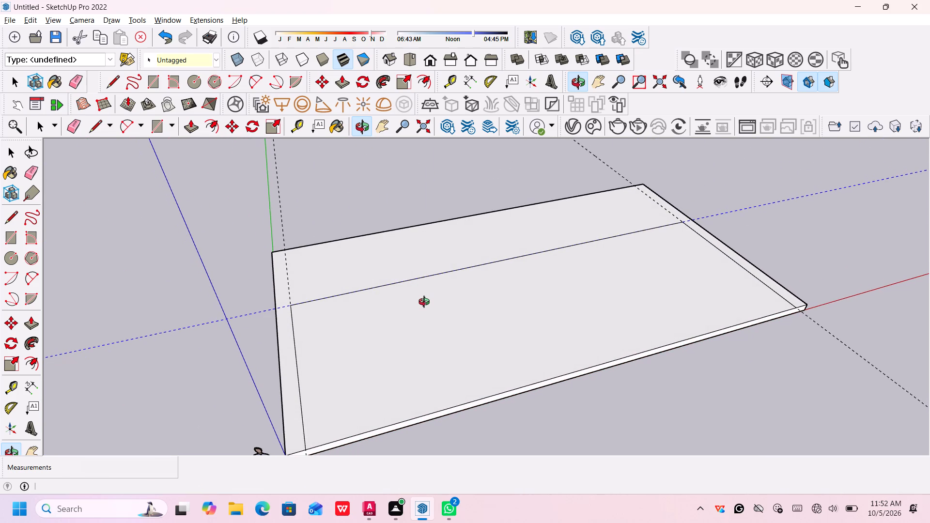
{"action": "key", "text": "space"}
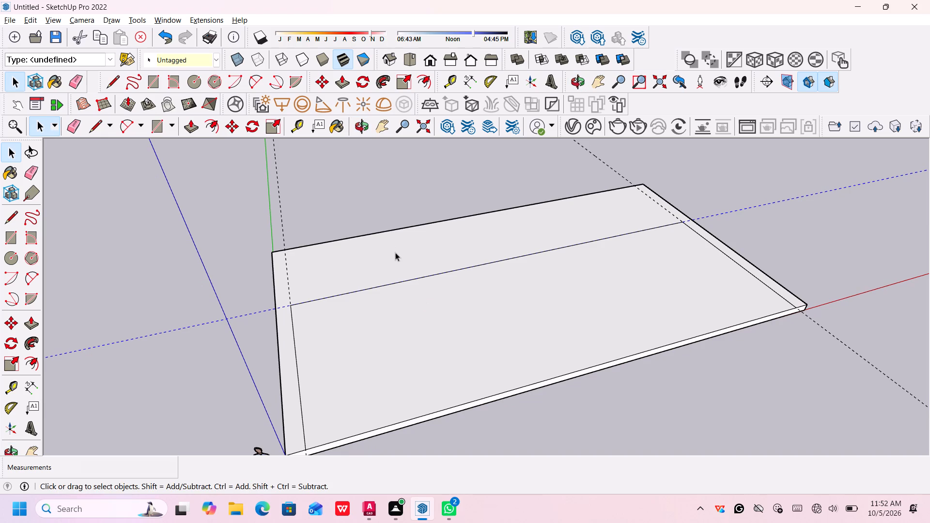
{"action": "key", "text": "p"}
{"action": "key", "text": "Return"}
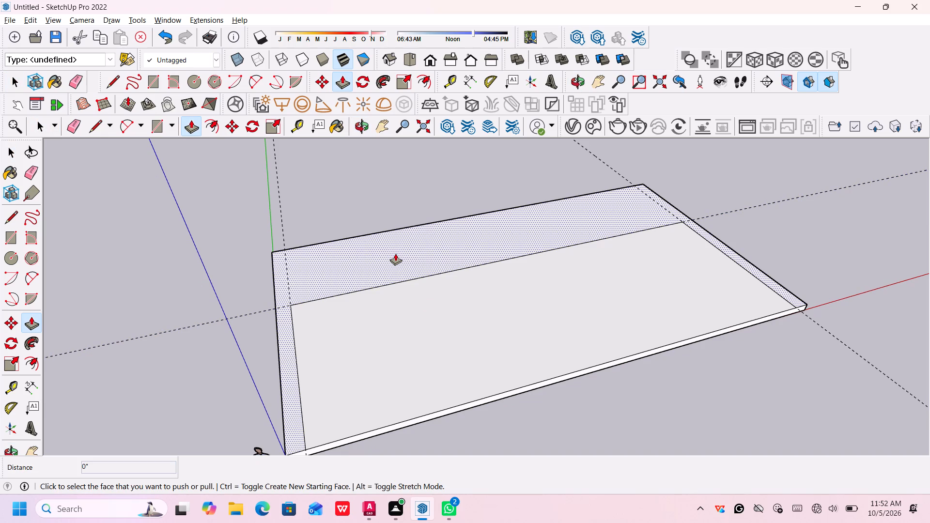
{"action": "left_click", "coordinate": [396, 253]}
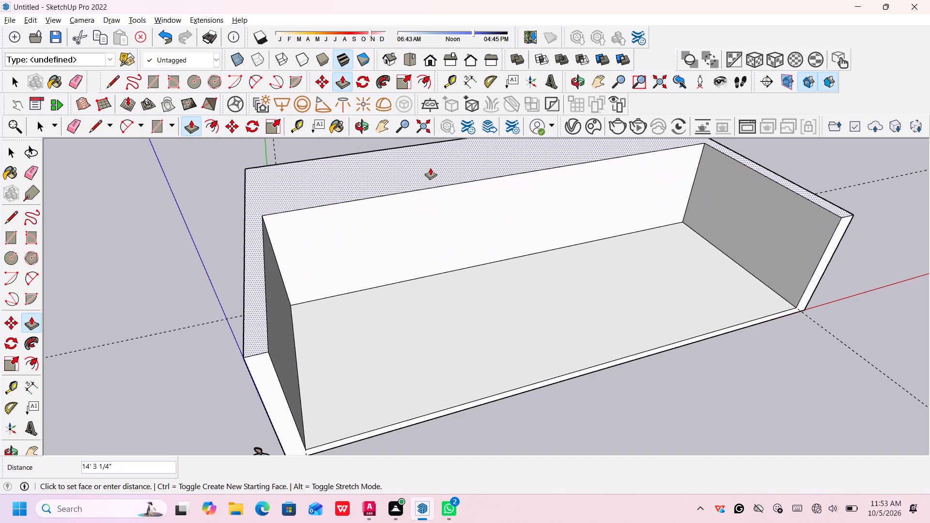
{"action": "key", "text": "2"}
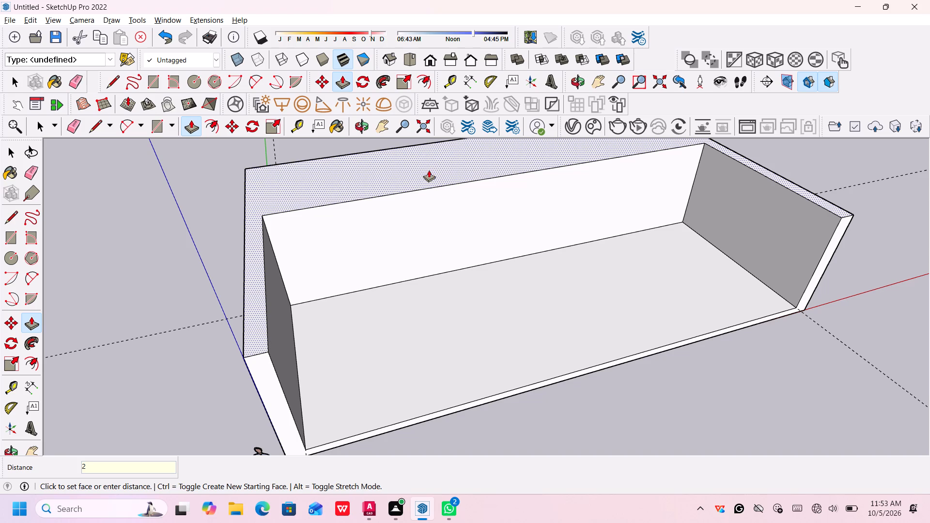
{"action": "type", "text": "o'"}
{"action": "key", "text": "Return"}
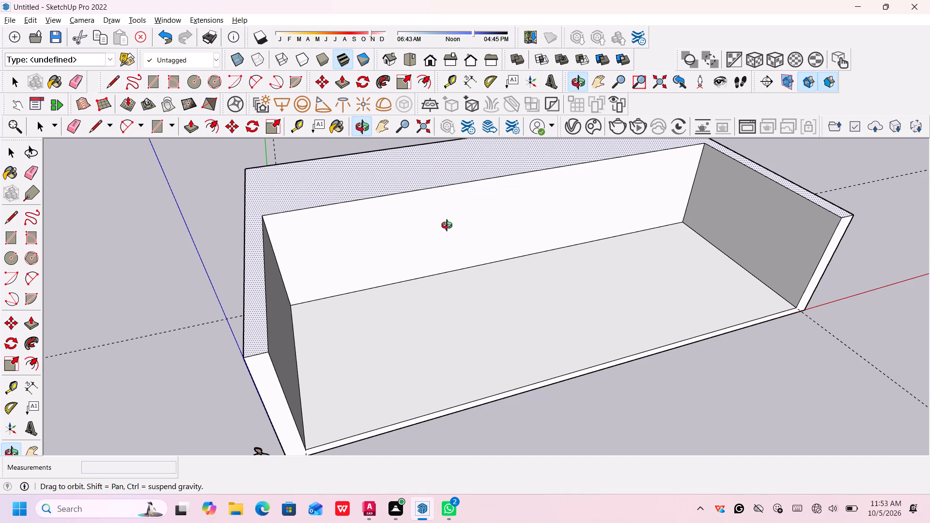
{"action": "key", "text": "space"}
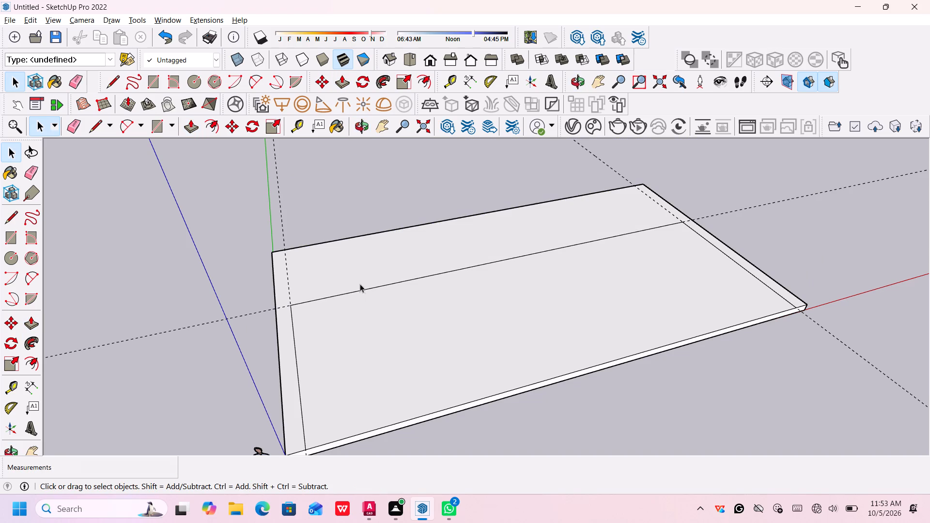
Push/Pull the U-shaped face around the inner outline up 20', leaving the 66' by 25' floor area at slab level.
{"action": "key", "text": "p"}
{"action": "key", "text": "Return"}
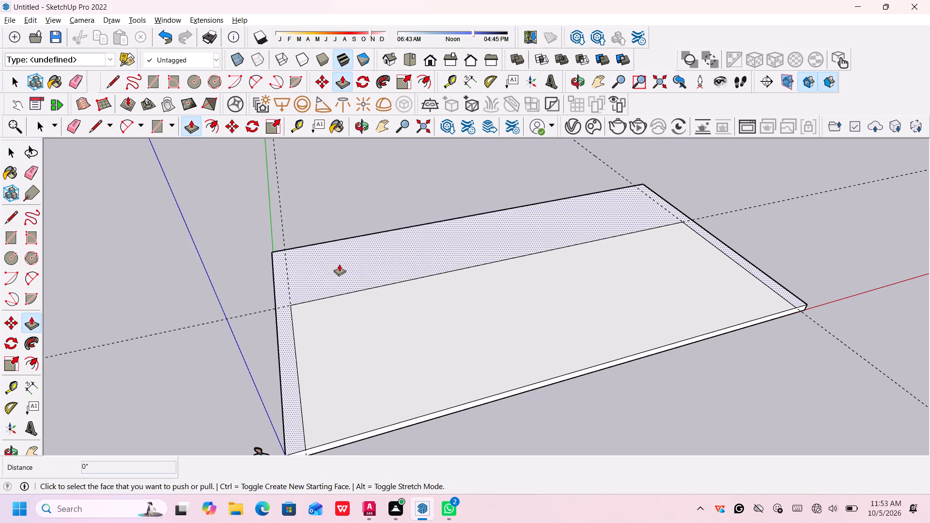
{"action": "left_click", "coordinate": [339, 264]}
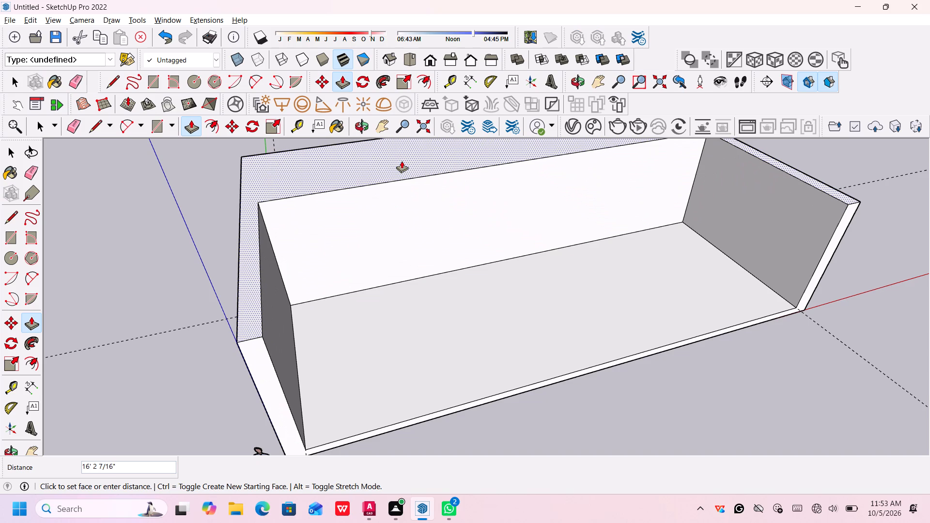
{"action": "key", "text": "2"}
{"action": "type", "text": "0'"}
{"action": "key", "text": "Return"}
Examine the raised U-shaped volume and the recessed floor area from several angles.
{"action": "scroll", "coordinate": [396, 252], "scroll_direction": "down", "scroll_amount": 2}
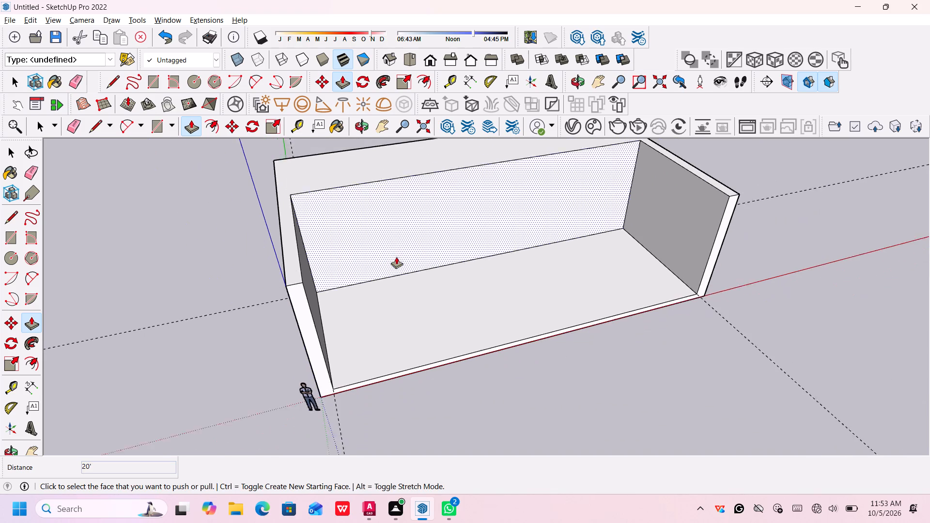
{"action": "scroll", "coordinate": [396, 257], "scroll_direction": "down", "scroll_amount": 2}
{"action": "middle_click_drag", "start_coordinate": [410, 251], "coordinate": [364, 256]}
{"action": "middle_click_drag", "start_coordinate": [364, 256], "coordinate": [352, 253]}
{"action": "scroll", "coordinate": [433, 276], "scroll_direction": "up", "scroll_amount": 1}
{"action": "middle_click_drag", "start_coordinate": [433, 276], "coordinate": [390, 252]}
{"action": "middle_click_drag", "start_coordinate": [390, 252], "coordinate": [491, 261]}
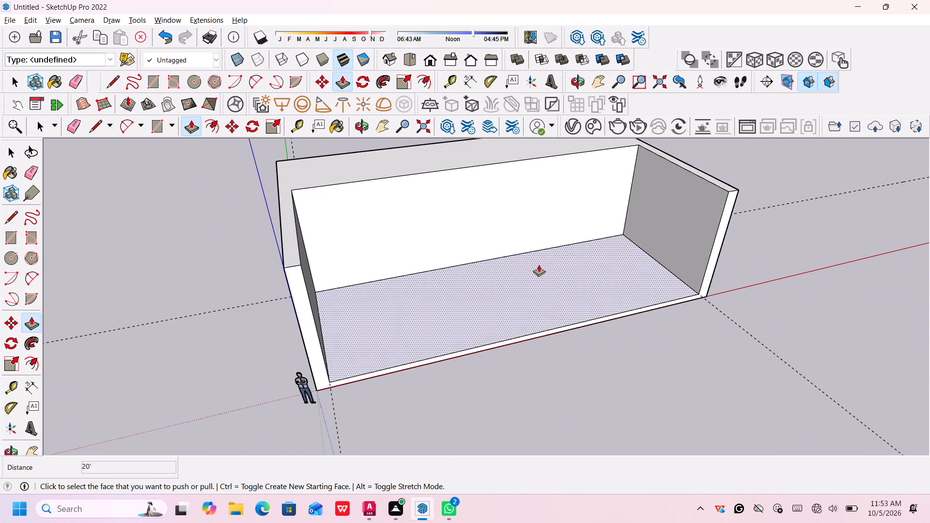
{"action": "scroll", "coordinate": [308, 349], "scroll_direction": "up", "scroll_amount": 2}
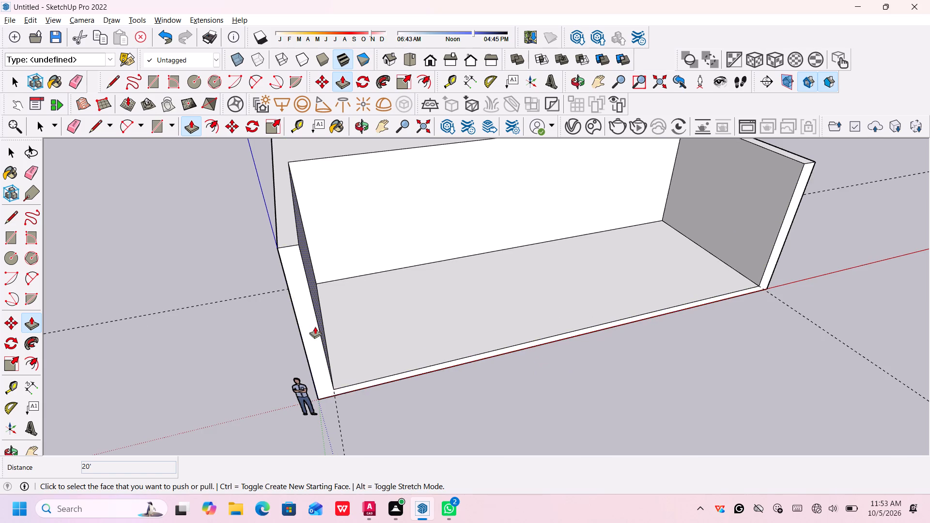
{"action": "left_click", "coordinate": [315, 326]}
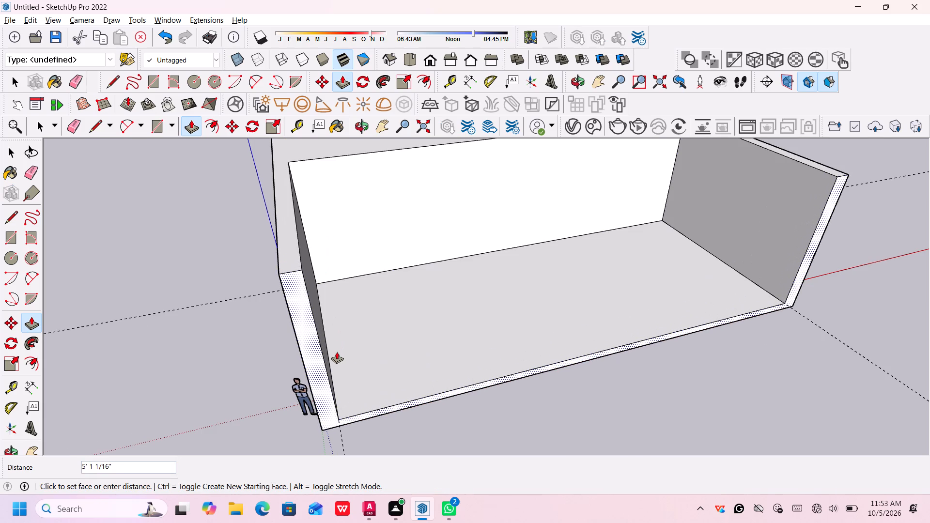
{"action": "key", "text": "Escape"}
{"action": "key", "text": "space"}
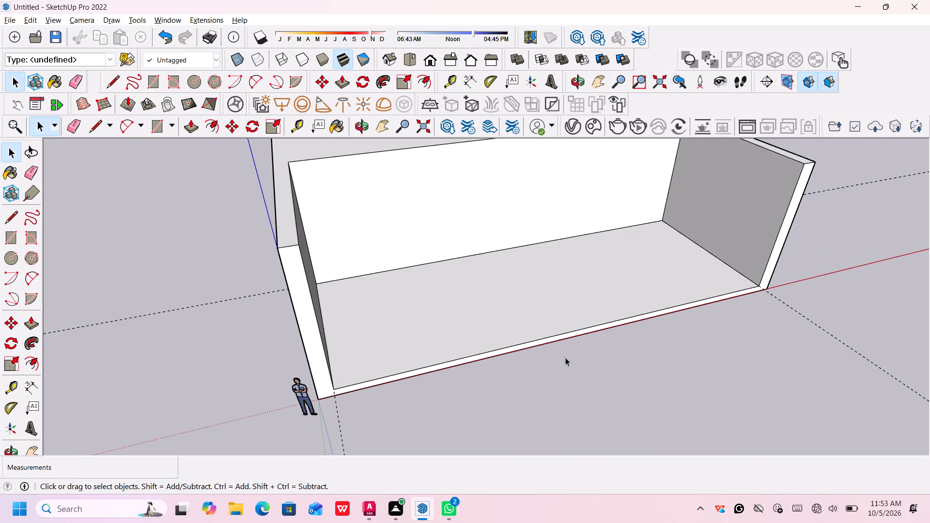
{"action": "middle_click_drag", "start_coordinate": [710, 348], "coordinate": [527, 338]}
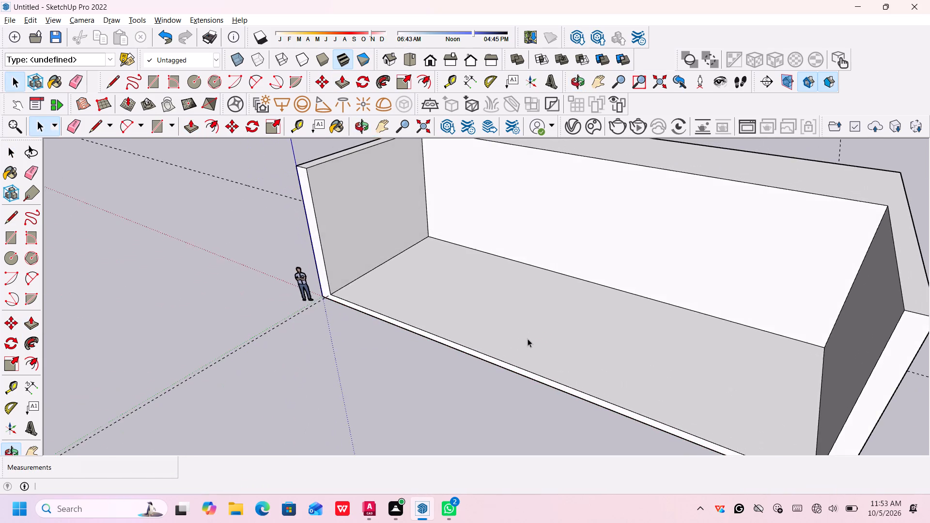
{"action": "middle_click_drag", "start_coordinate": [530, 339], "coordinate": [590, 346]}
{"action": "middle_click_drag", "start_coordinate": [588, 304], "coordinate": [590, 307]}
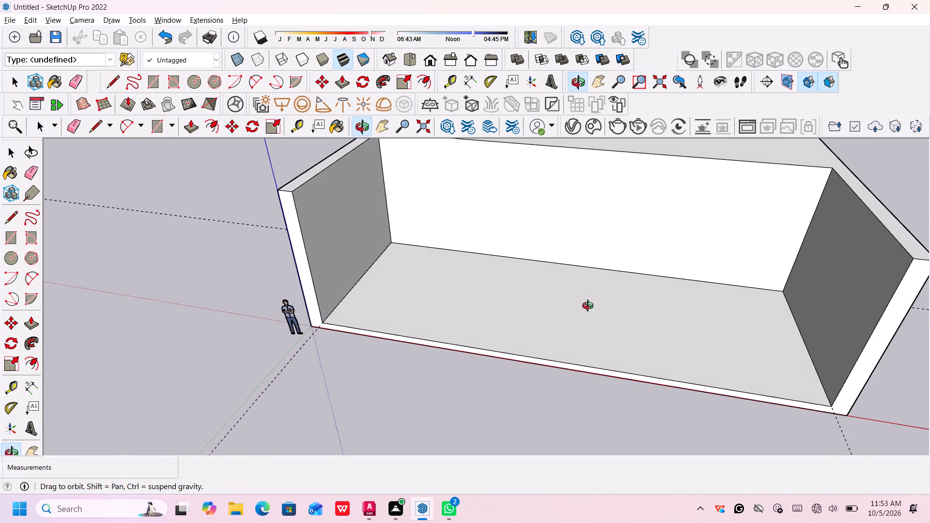
Place a guide 33' from the side wall's inner floor edge, running across the middle of the recessed floor.
{"action": "middle_click_drag", "start_coordinate": [590, 307], "coordinate": [590, 298]}
{"action": "scroll", "coordinate": [591, 219], "scroll_direction": "down", "scroll_amount": 3}
{"action": "scroll", "coordinate": [593, 221], "scroll_direction": "up", "scroll_amount": 1}
{"action": "scroll", "coordinate": [593, 221], "scroll_direction": "down", "scroll_amount": 3}
{"action": "middle_click_drag", "start_coordinate": [596, 210], "coordinate": [591, 242]}
{"action": "scroll", "coordinate": [551, 307], "scroll_direction": "up", "scroll_amount": 4}
{"action": "scroll", "coordinate": [562, 293], "scroll_direction": "down", "scroll_amount": 1}
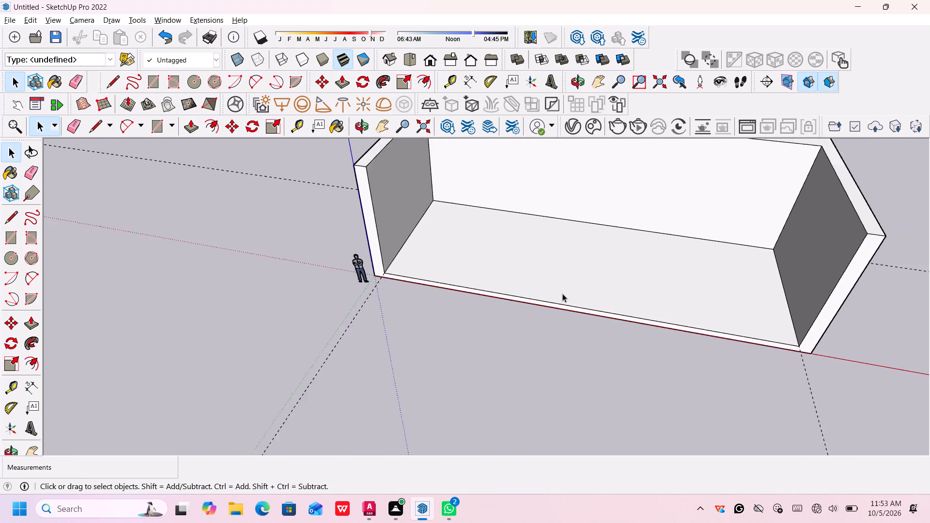
{"action": "scroll", "coordinate": [562, 293], "scroll_direction": "down", "scroll_amount": 1}
{"action": "scroll", "coordinate": [562, 293], "scroll_direction": "up", "scroll_amount": 1}
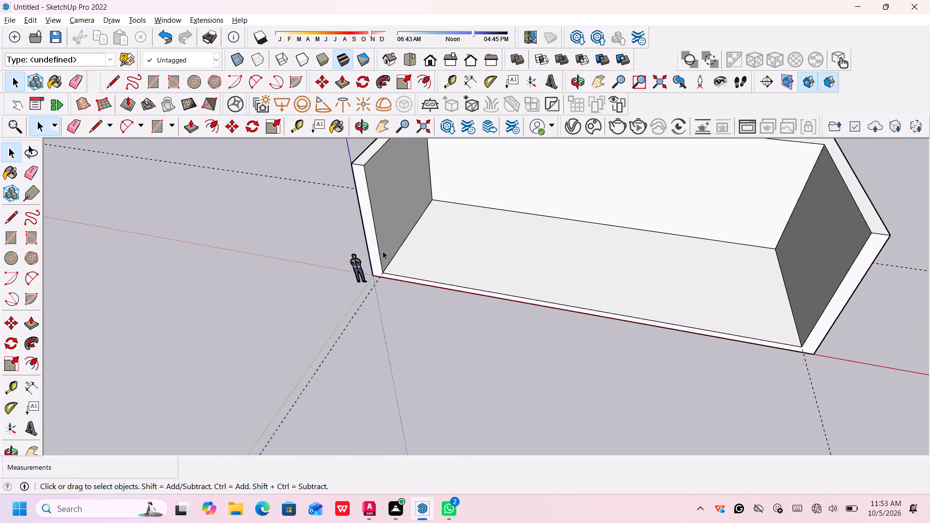
{"action": "key", "text": "t"}
{"action": "key", "text": "Return"}
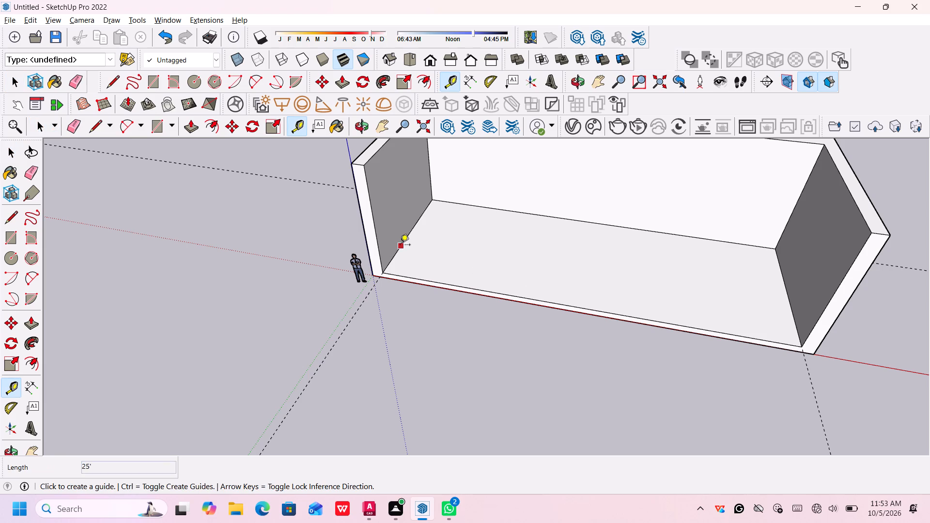
{"action": "left_click", "coordinate": [403, 241]}
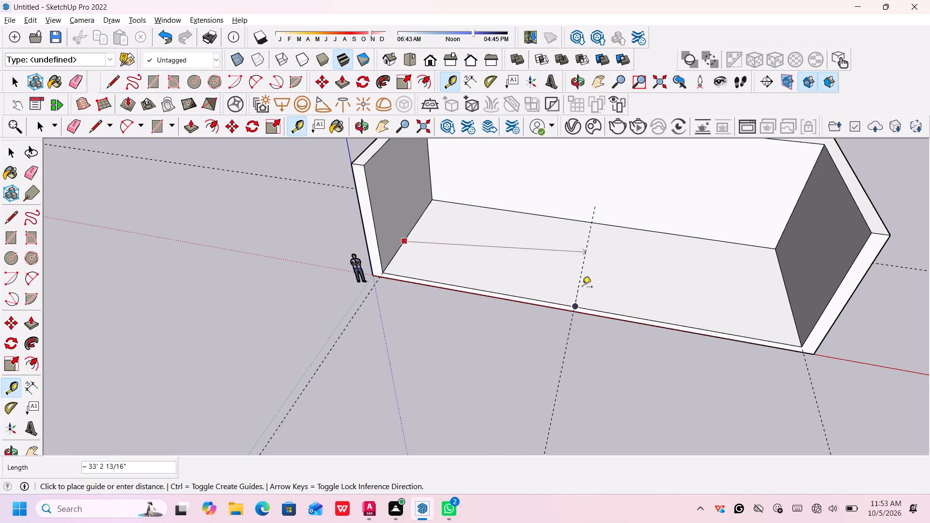
{"action": "left_click", "coordinate": [575, 309]}
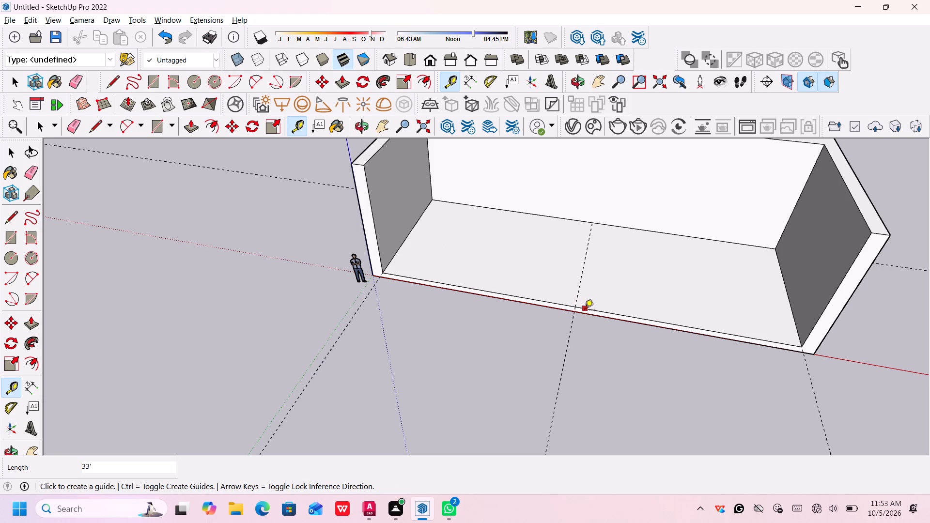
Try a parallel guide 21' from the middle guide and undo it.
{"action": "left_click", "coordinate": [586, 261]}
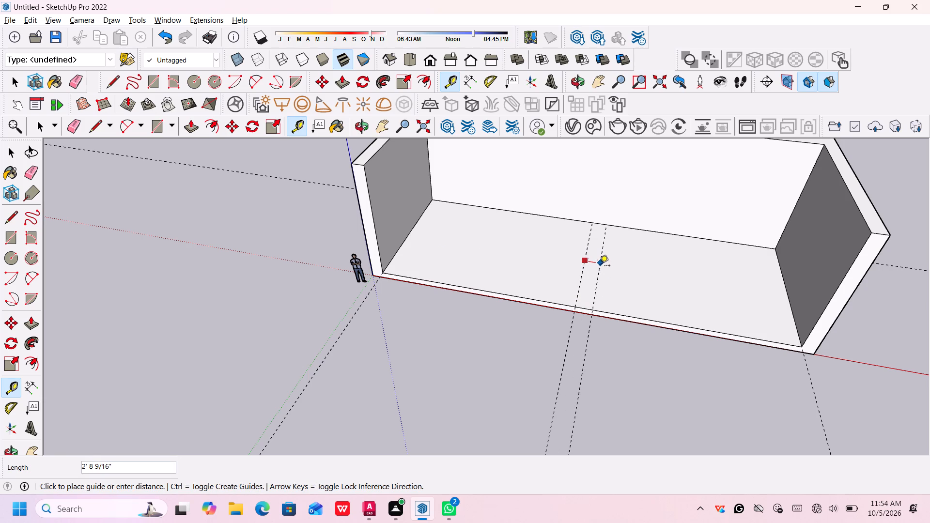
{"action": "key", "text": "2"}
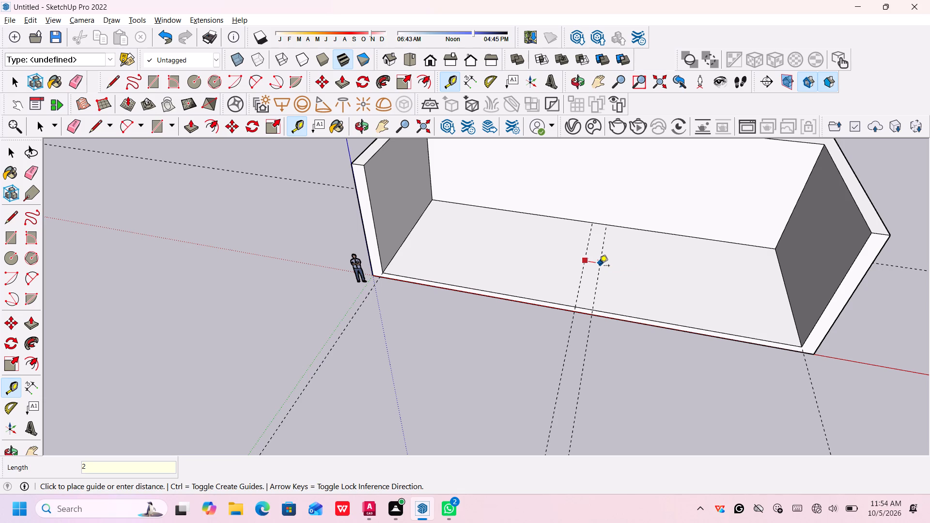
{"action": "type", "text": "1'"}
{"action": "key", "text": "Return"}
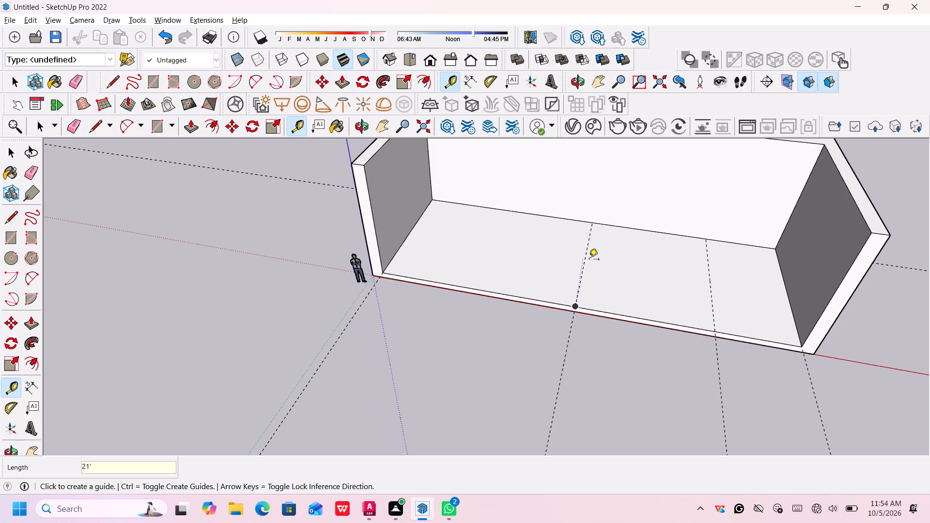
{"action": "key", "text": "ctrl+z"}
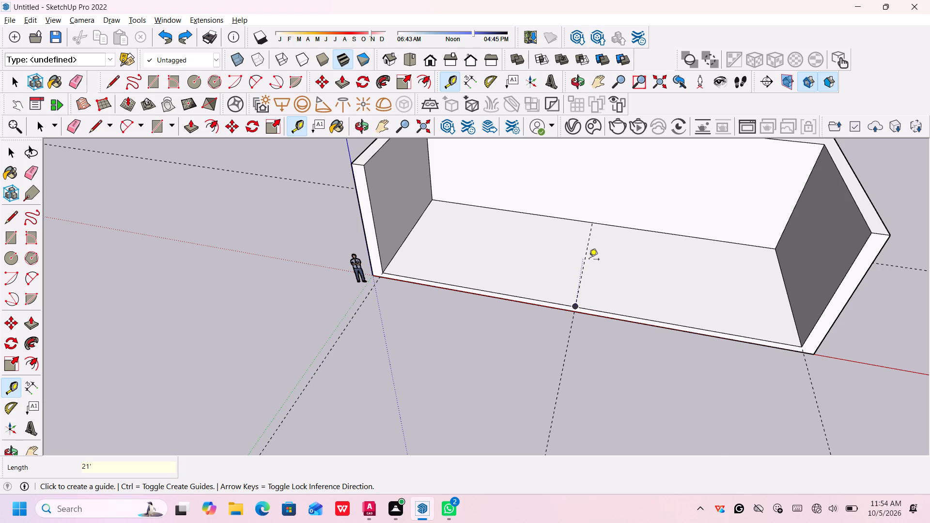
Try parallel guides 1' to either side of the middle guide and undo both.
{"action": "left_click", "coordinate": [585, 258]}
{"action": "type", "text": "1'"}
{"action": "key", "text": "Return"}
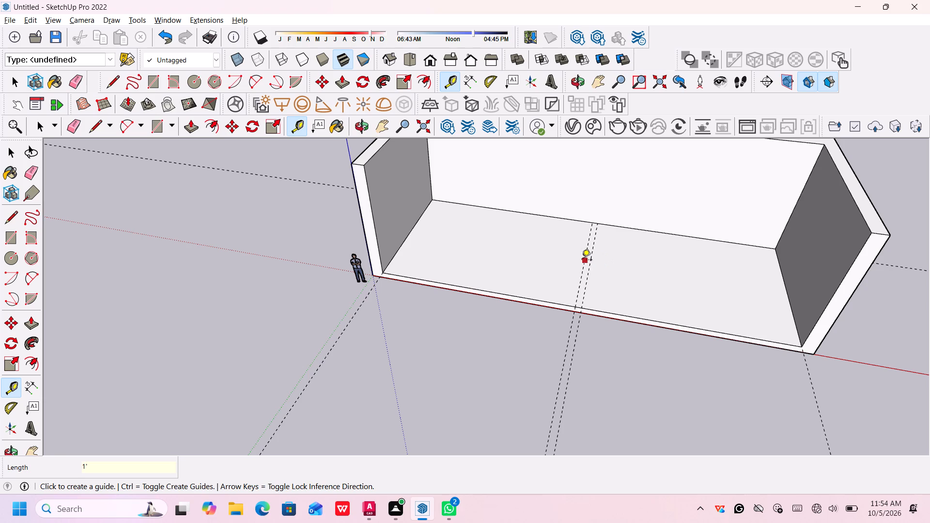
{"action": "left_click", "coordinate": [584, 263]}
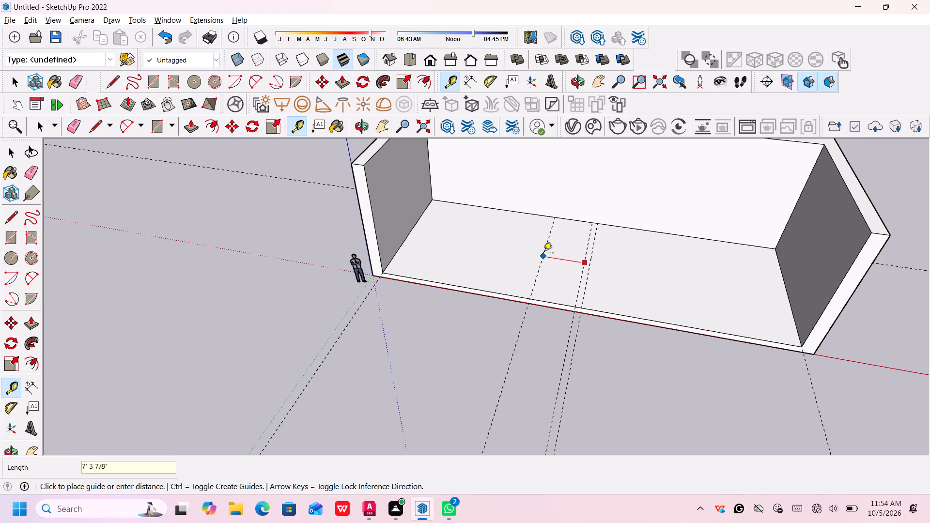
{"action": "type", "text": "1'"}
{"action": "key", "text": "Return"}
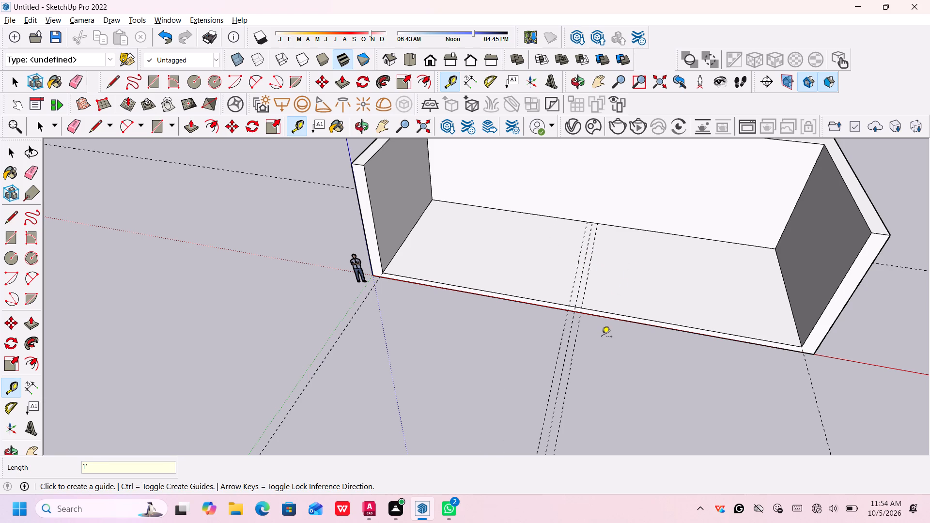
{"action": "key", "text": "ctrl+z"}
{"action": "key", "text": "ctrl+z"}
Place two parallel guides on the recessed floor, 2' to either side of the middle guide.
{"action": "left_click", "coordinate": [584, 272]}
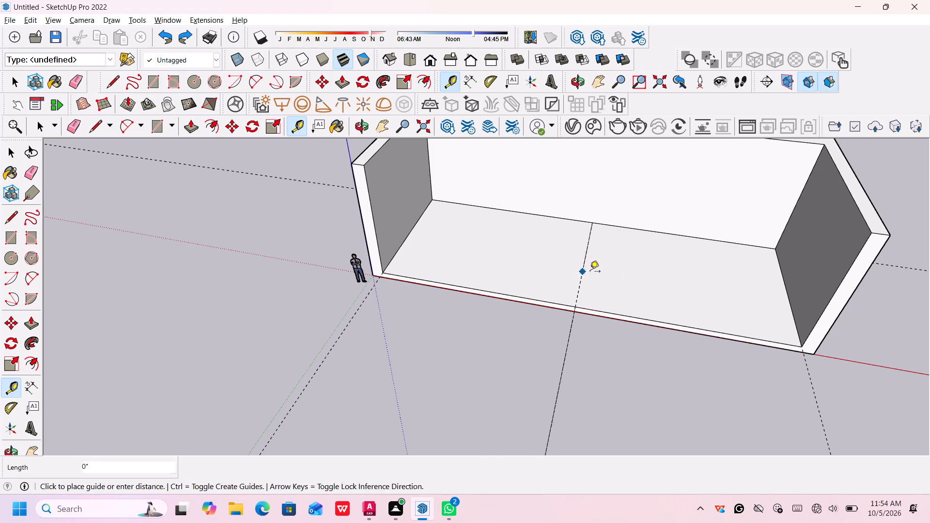
{"action": "type", "text": "2'"}
{"action": "key", "text": "Return"}
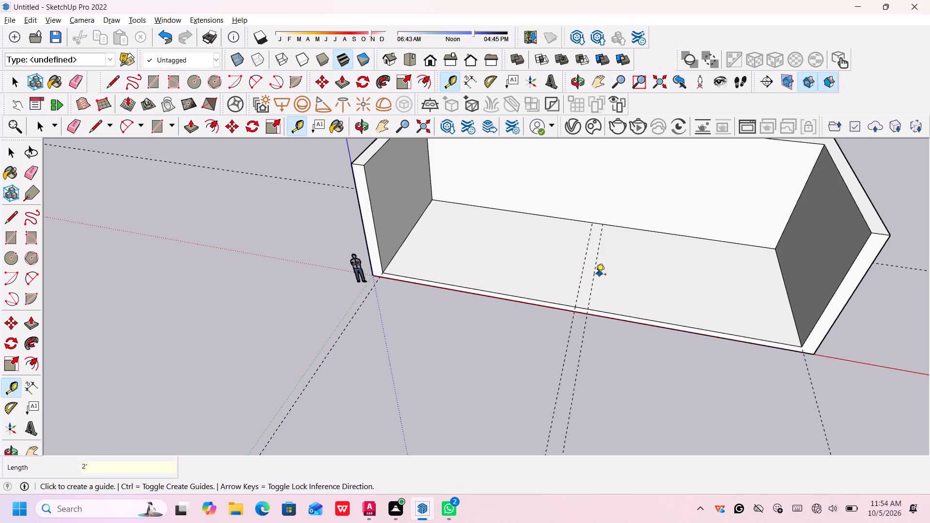
{"action": "left_click", "coordinate": [583, 271]}
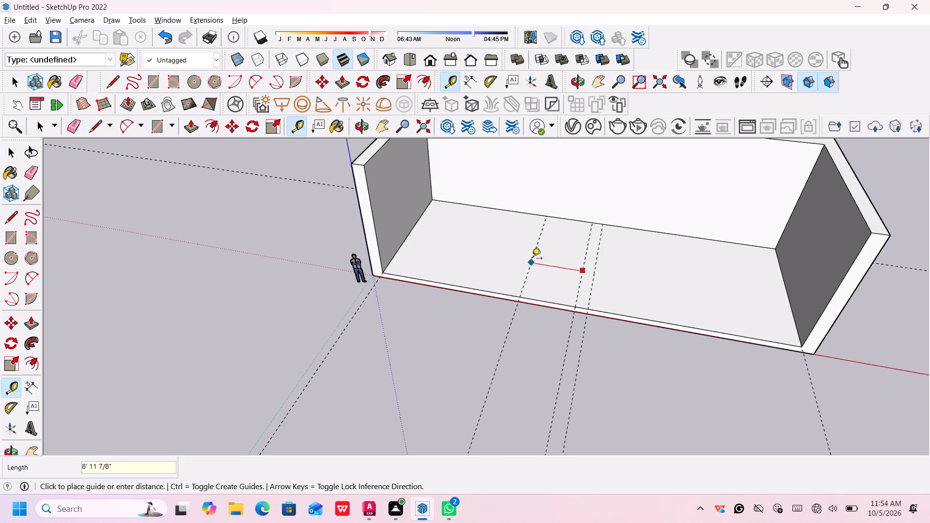
{"action": "key", "text": "2"}
{"action": "key", "text": "apostrophe"}
{"action": "key", "text": "Return"}
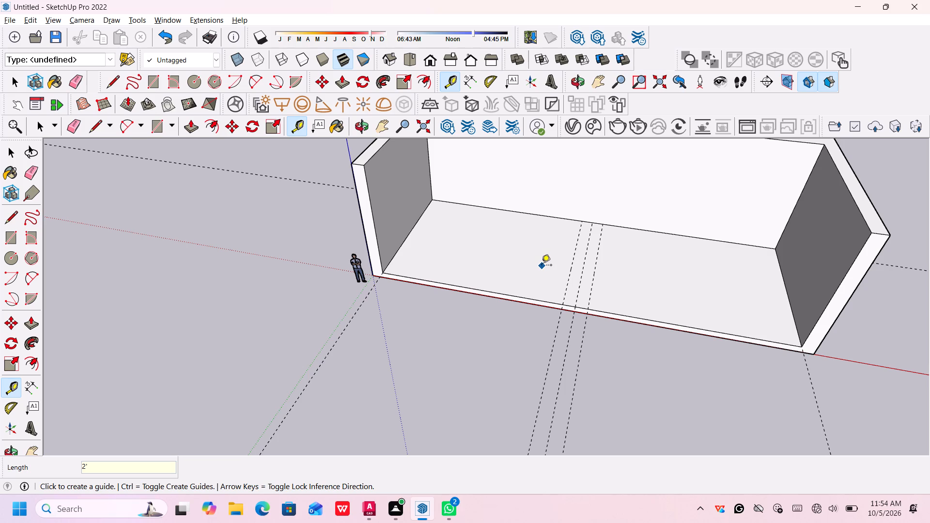
{"action": "key", "text": "Escape"}
Erase the middle guide, keeping the two guides on either side of it.
{"action": "key", "text": "space"}
{"action": "left_click", "coordinate": [571, 325]}
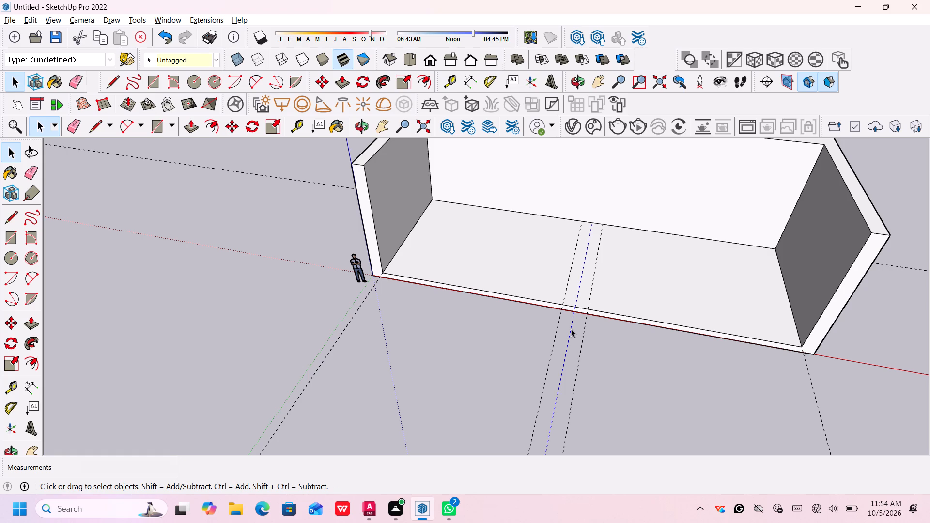
{"action": "key", "text": "e"}
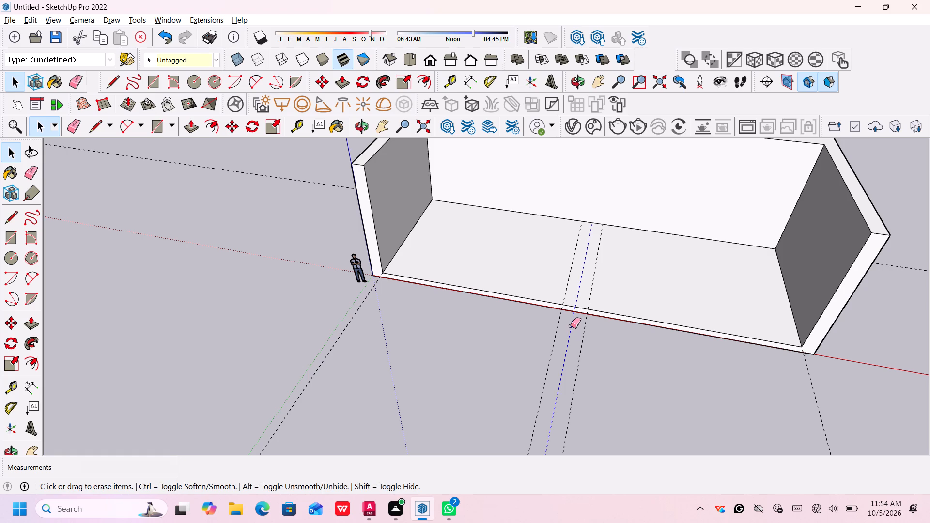
{"action": "left_click", "coordinate": [571, 326]}
{"action": "key", "text": "Return"}
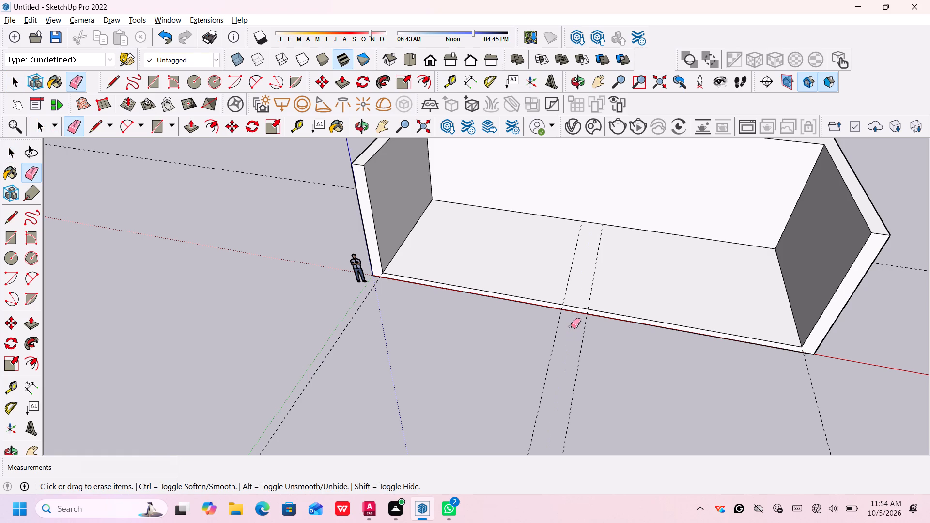
{"action": "key", "text": "space"}
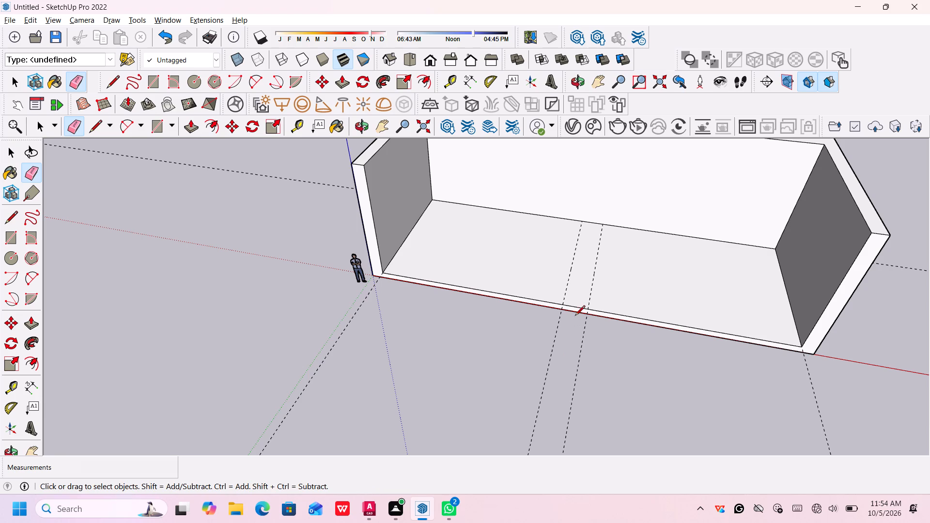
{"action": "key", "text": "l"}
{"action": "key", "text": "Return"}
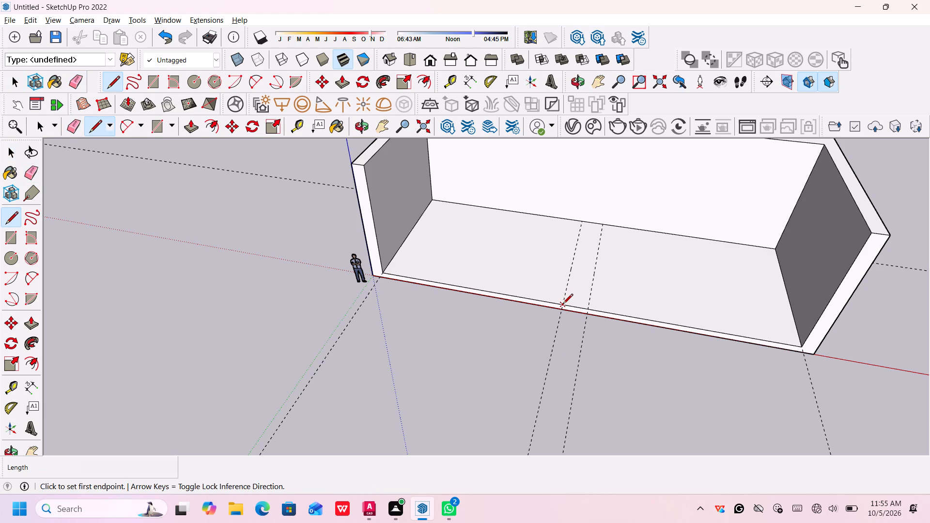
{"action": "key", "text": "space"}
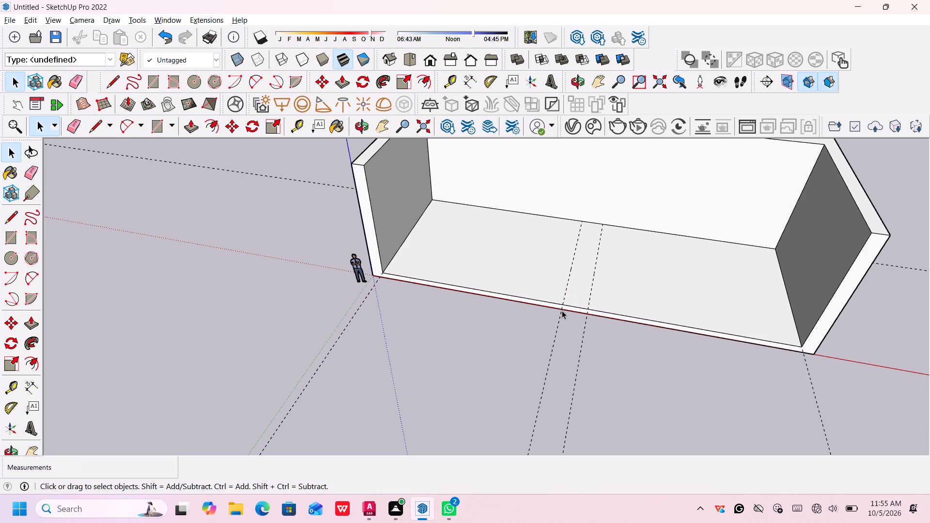
Draw a 4' by 25' rectangle between the two guides, from the floor's front edge to the back wall.
{"action": "key", "text": "r"}
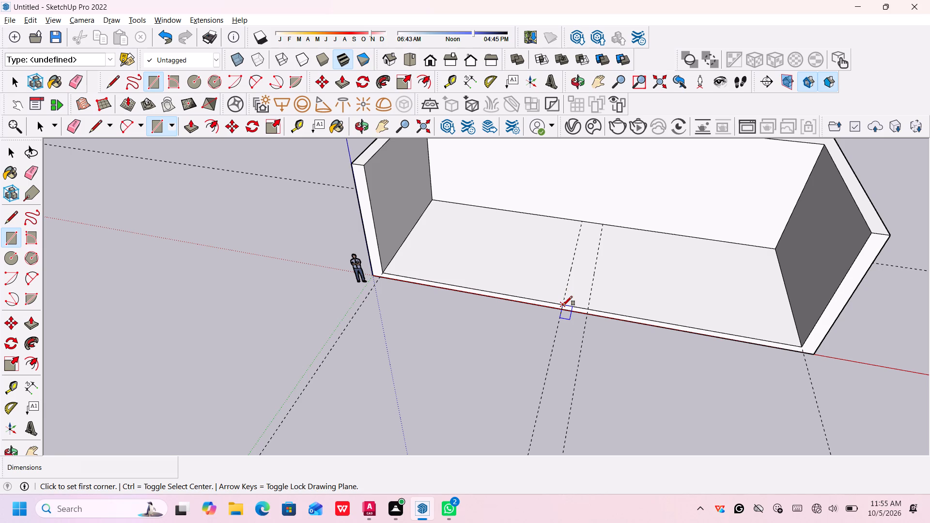
{"action": "left_click", "coordinate": [563, 305]}
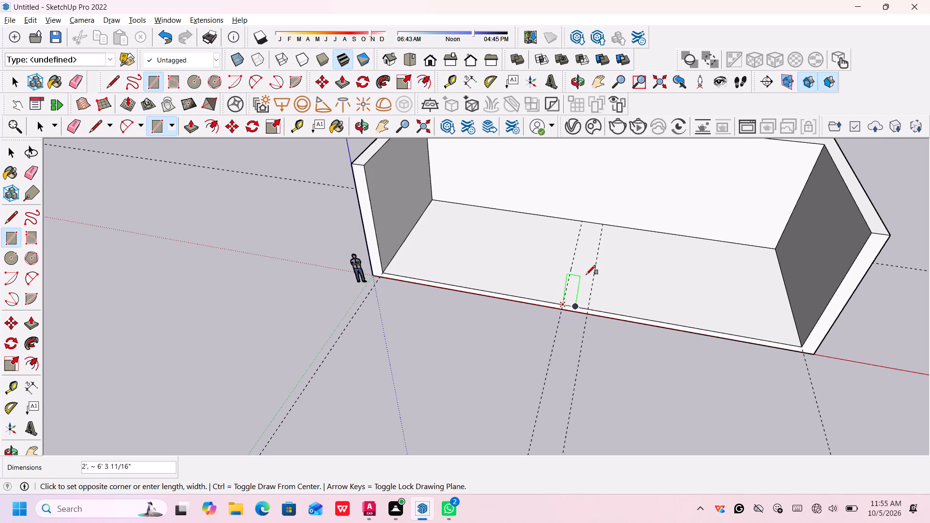
{"action": "left_click", "coordinate": [604, 226]}
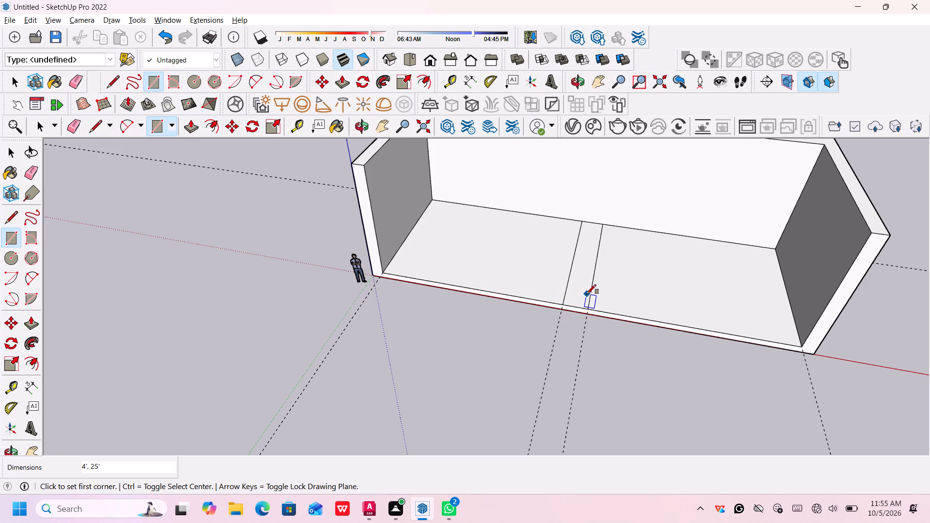
{"action": "key", "text": "space"}
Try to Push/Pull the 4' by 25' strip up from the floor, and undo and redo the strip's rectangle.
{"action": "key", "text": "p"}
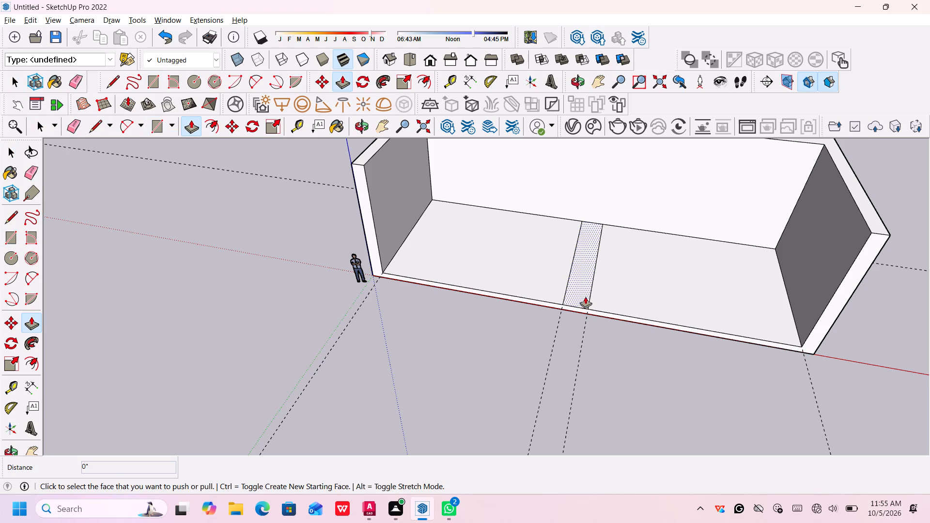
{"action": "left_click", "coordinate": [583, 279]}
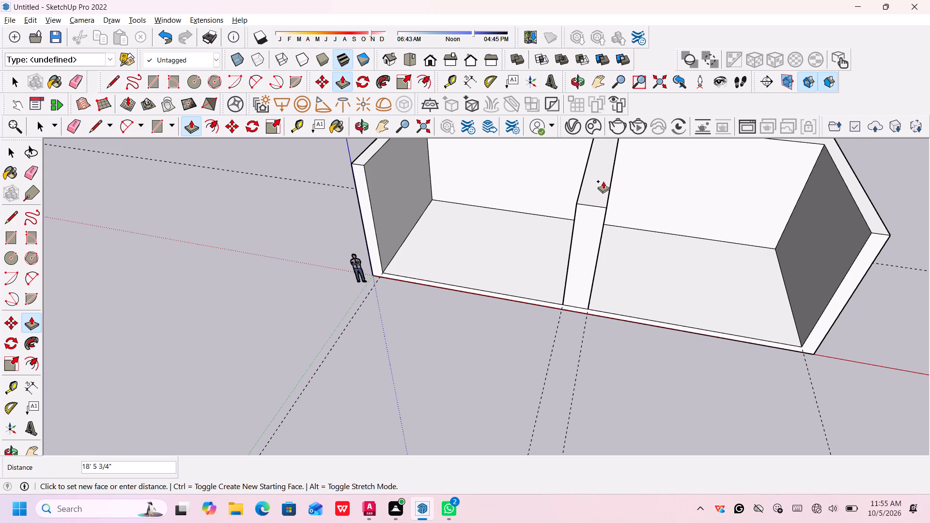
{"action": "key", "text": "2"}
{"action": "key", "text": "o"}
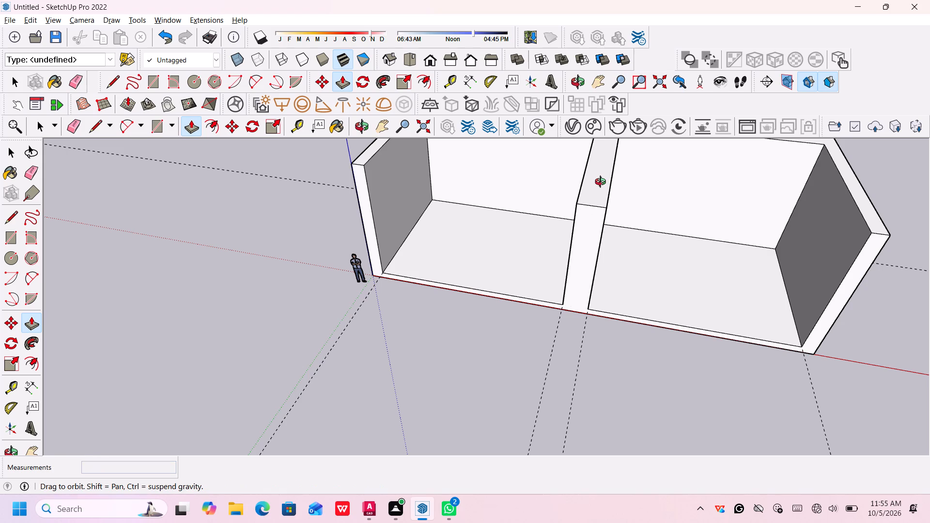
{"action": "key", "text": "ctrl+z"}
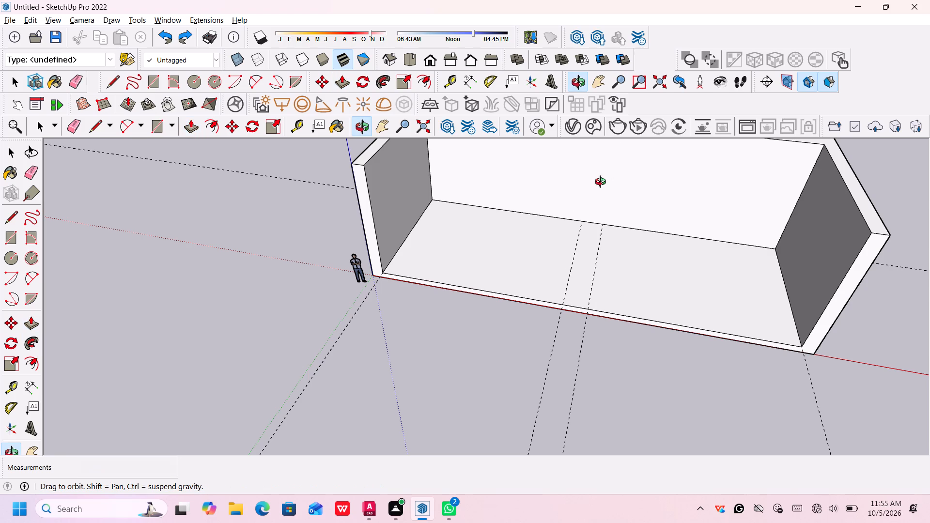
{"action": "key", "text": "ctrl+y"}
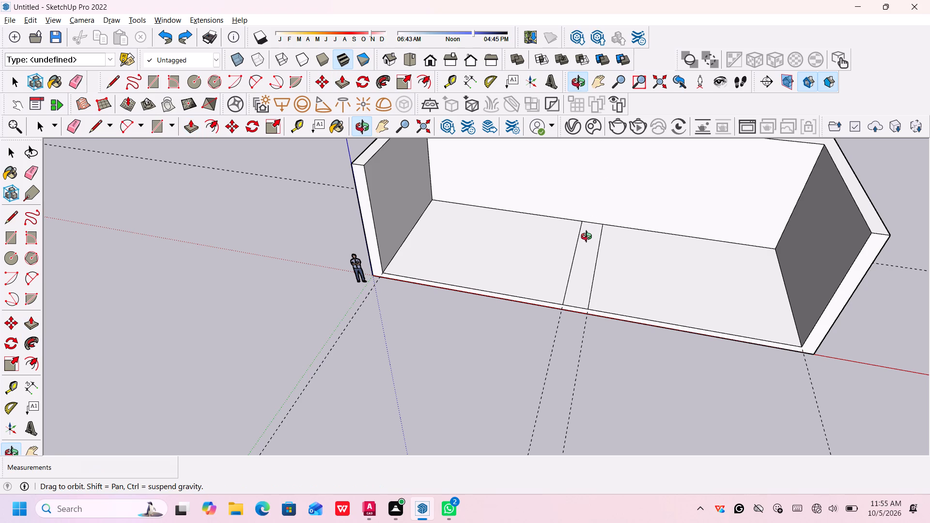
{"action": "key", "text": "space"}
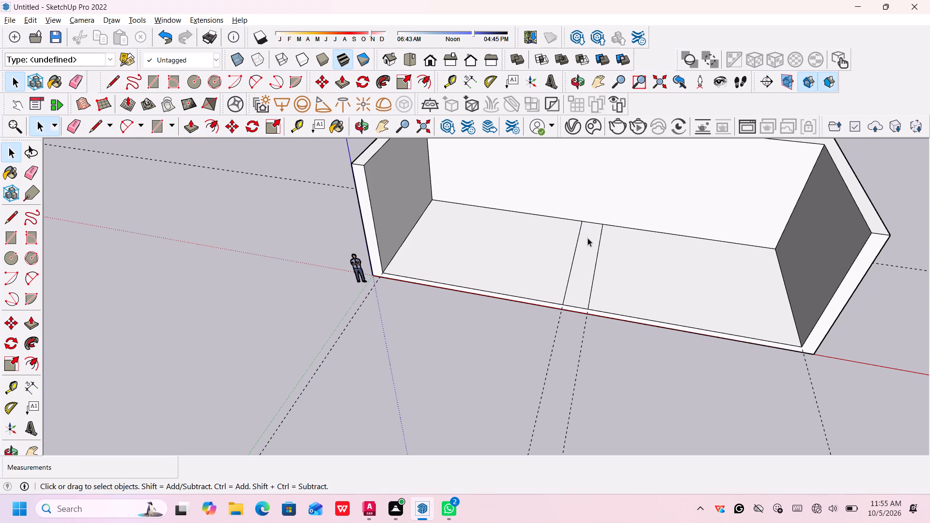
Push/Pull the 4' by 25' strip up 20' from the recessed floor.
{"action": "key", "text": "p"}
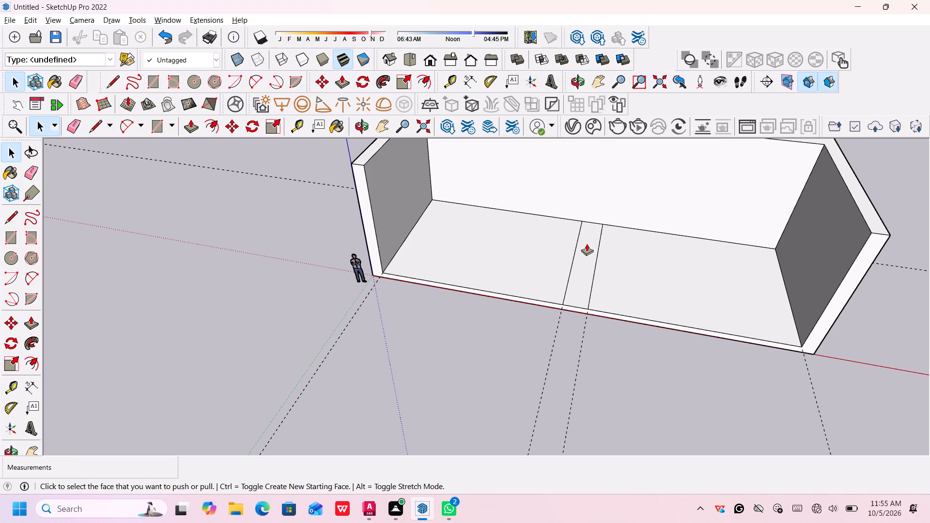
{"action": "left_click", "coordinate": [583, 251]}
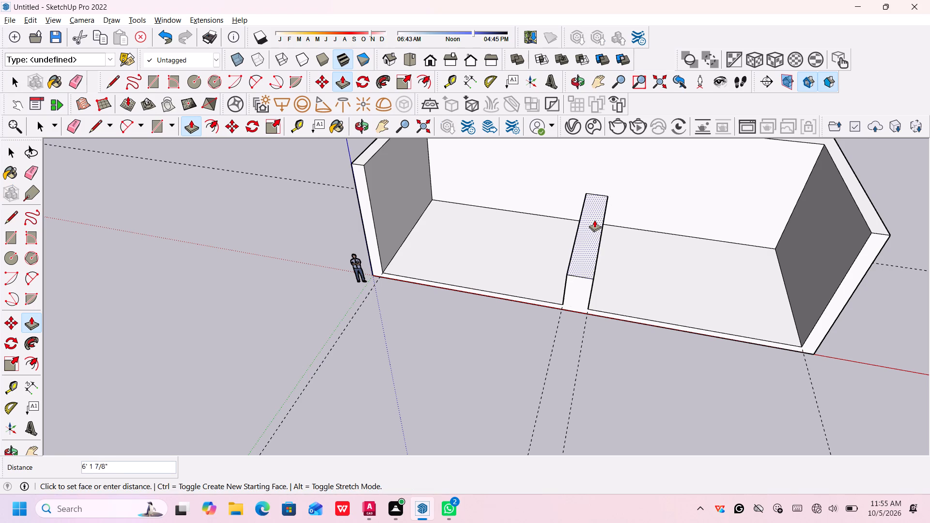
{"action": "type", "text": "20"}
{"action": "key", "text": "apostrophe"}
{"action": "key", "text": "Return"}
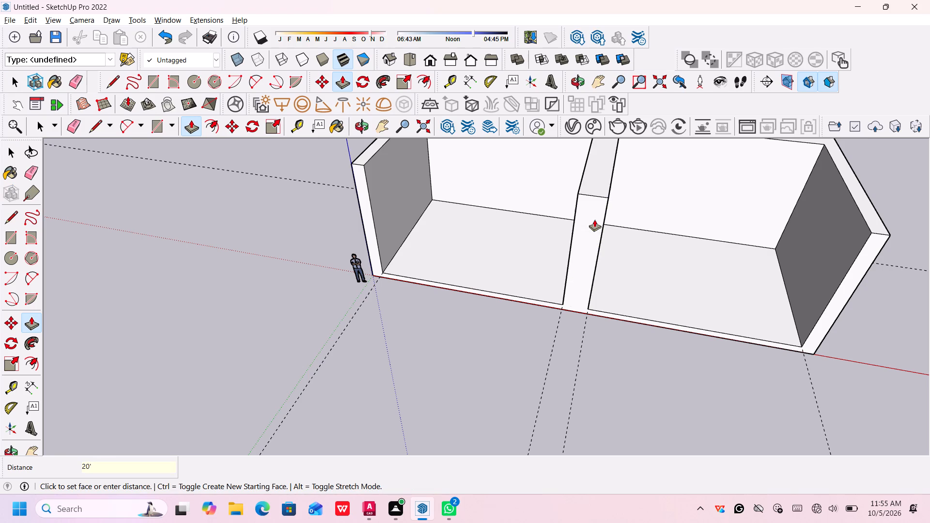
Examine the raised central volume inside the U-shaped shell from the front and from above.
{"action": "scroll", "coordinate": [591, 247], "scroll_direction": "down", "scroll_amount": 1}
{"action": "middle_click_drag", "start_coordinate": [604, 294], "coordinate": [586, 338]}
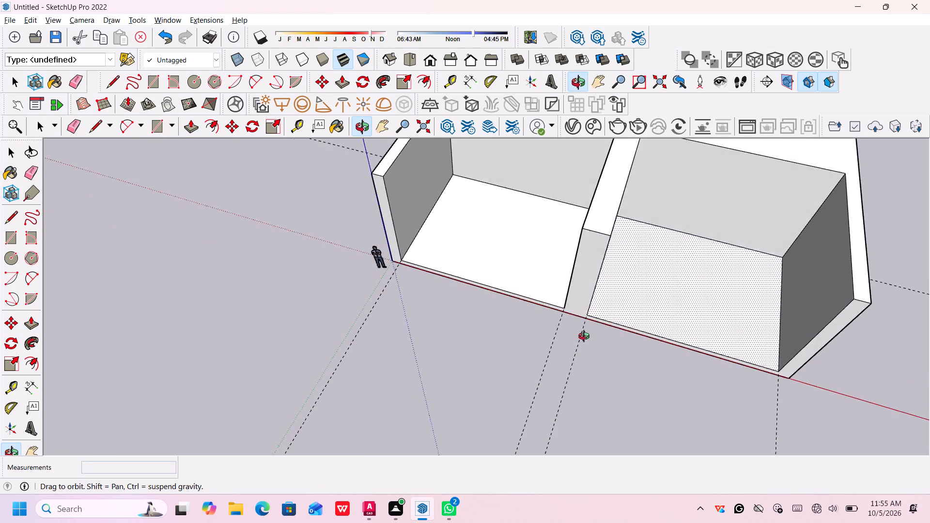
{"action": "middle_click_drag", "start_coordinate": [586, 338], "coordinate": [585, 293]}
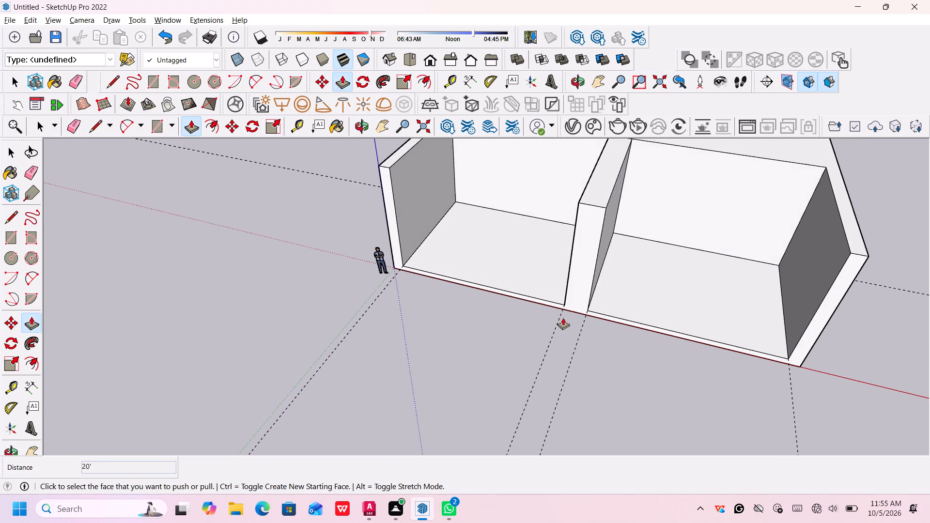
{"action": "key", "text": "space"}
{"action": "middle_click_drag", "start_coordinate": [563, 315], "coordinate": [622, 306]}
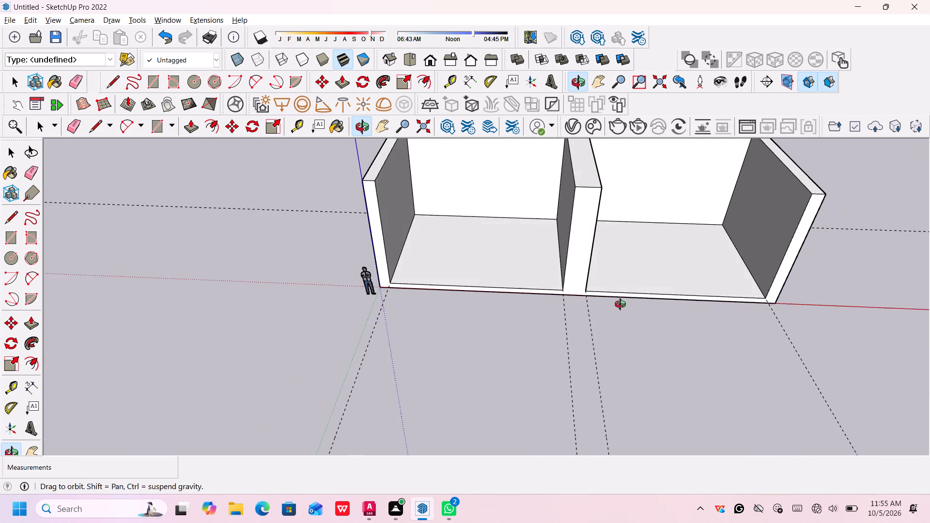
{"action": "middle_click_drag", "start_coordinate": [622, 306], "coordinate": [624, 303]}
{"action": "middle_click_drag", "start_coordinate": [568, 260], "coordinate": [541, 248]}
{"action": "middle_click", "coordinate": [552, 260]}
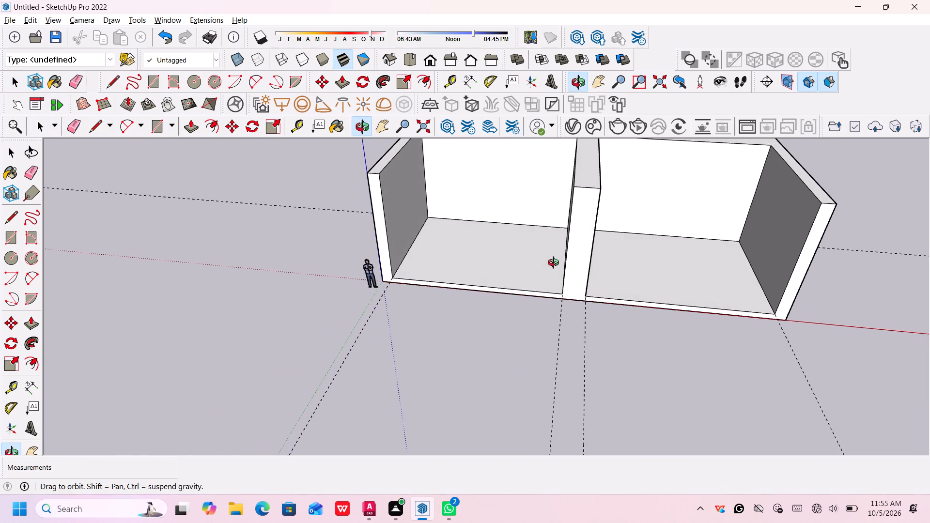
{"action": "scroll", "coordinate": [571, 237], "scroll_direction": "down", "scroll_amount": 5}
{"action": "middle_click_drag", "start_coordinate": [610, 177], "coordinate": [610, 182]}
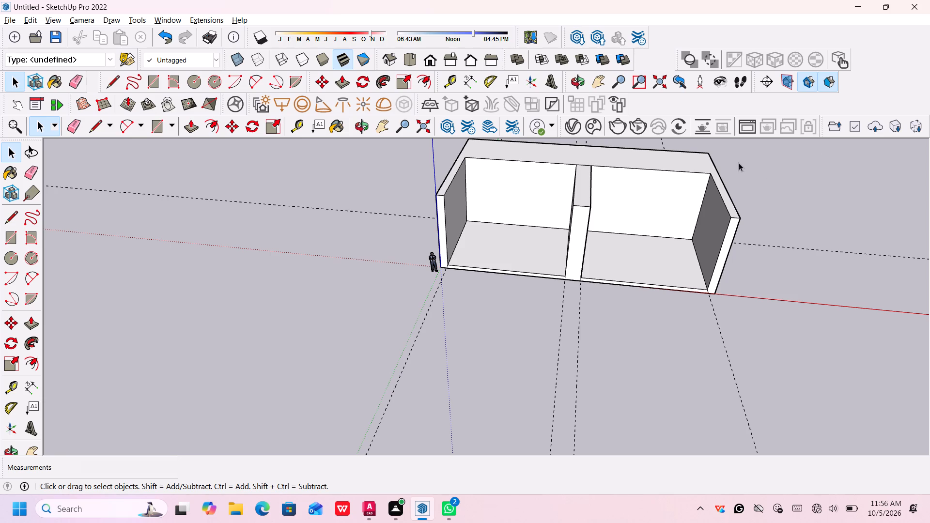
{"action": "middle_click_drag", "start_coordinate": [738, 161], "coordinate": [731, 160]}
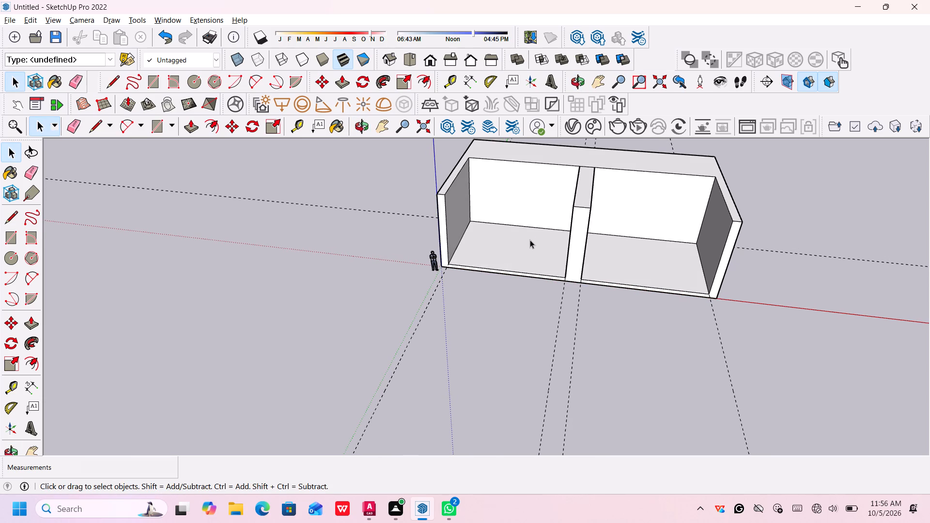
{"action": "middle_click_drag", "start_coordinate": [530, 240], "coordinate": [484, 357]}
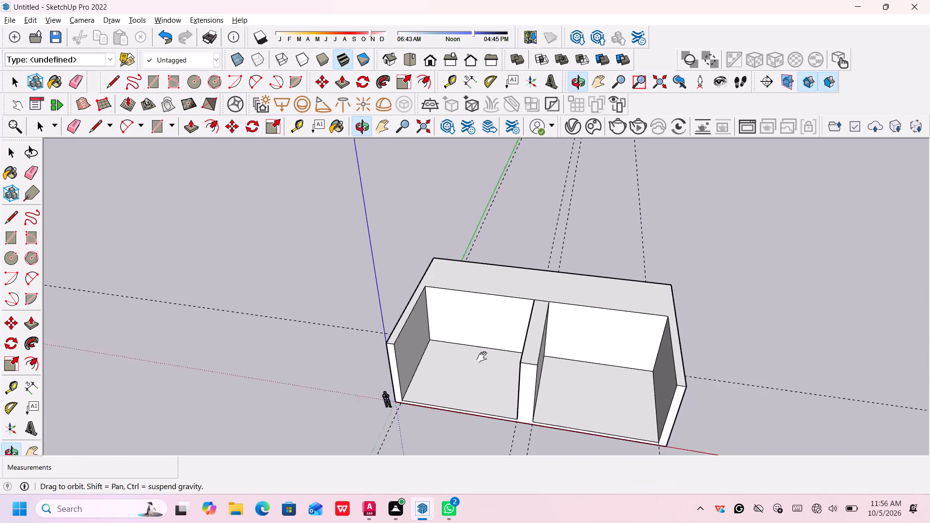
{"action": "middle_click_drag", "start_coordinate": [484, 357], "coordinate": [463, 325]}
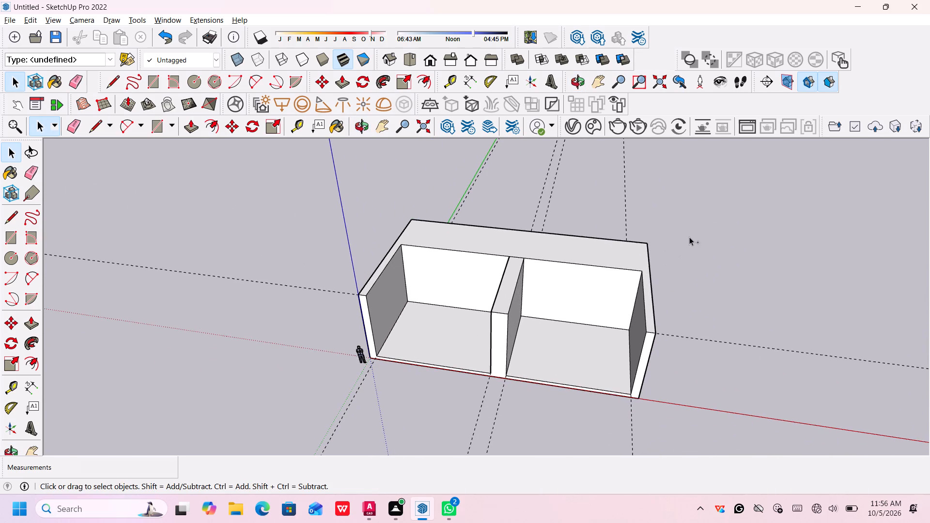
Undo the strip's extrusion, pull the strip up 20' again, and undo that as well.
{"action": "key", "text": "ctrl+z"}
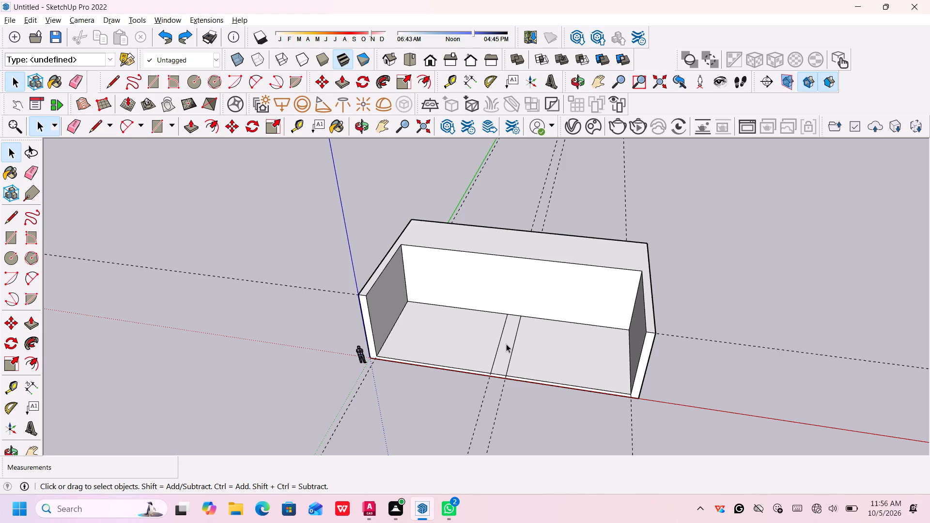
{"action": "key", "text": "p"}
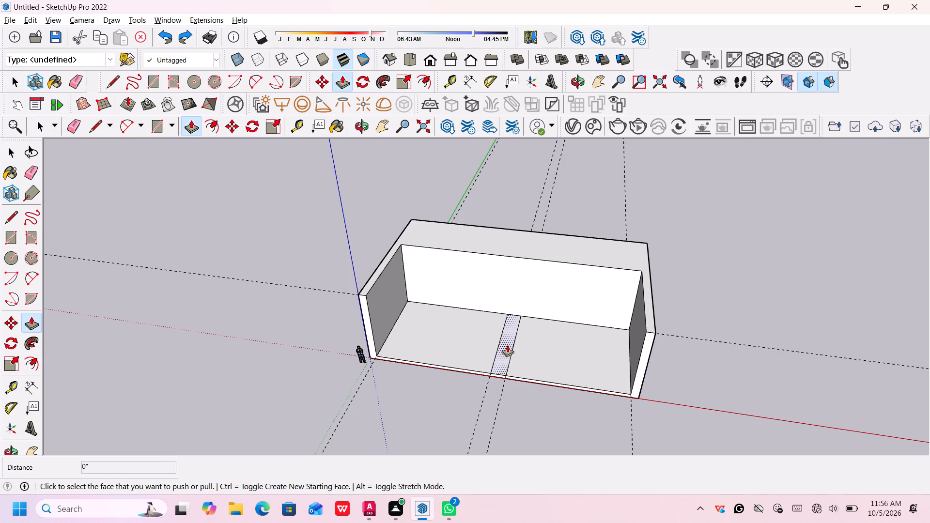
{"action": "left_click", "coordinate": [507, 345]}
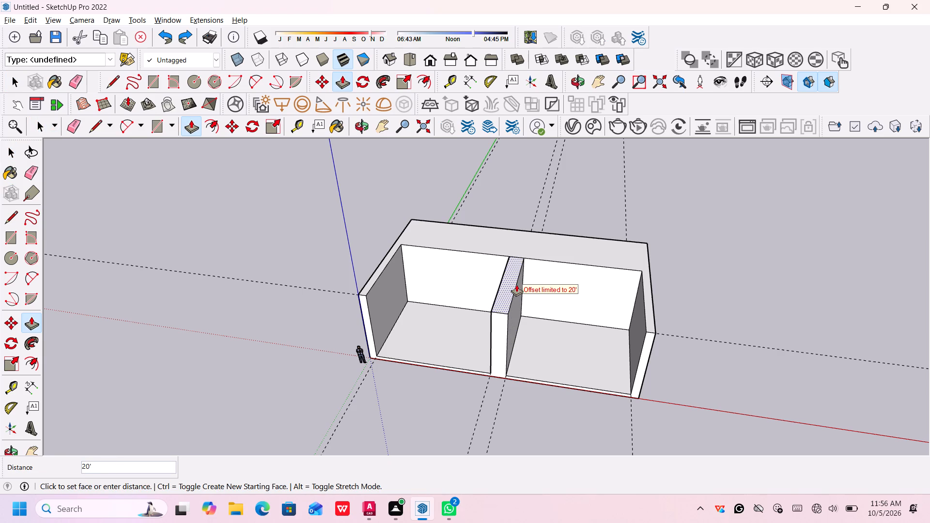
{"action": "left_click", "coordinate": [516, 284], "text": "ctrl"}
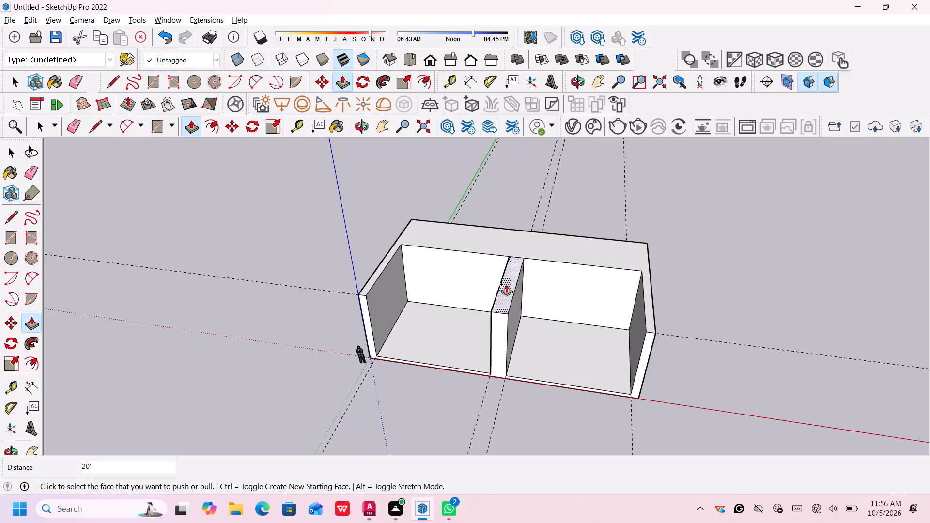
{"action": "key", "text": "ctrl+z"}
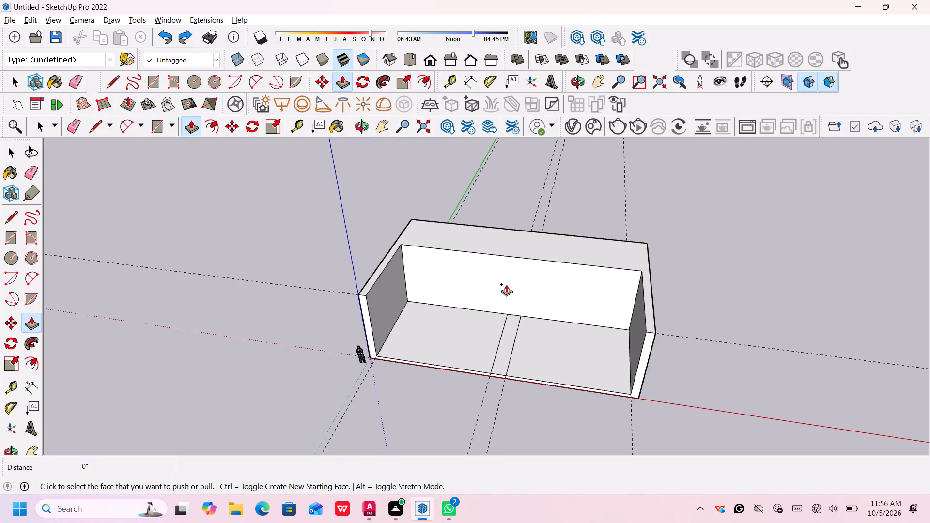
Push/Pull the 4' wide central strip up 20' to the height of the shell's walls.
{"action": "left_click", "coordinate": [511, 327]}
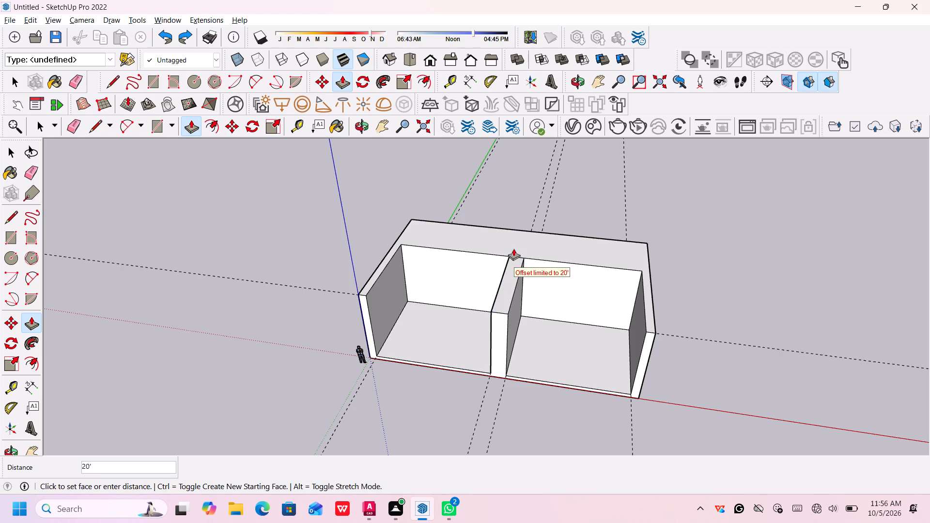
{"action": "left_click", "coordinate": [514, 248]}
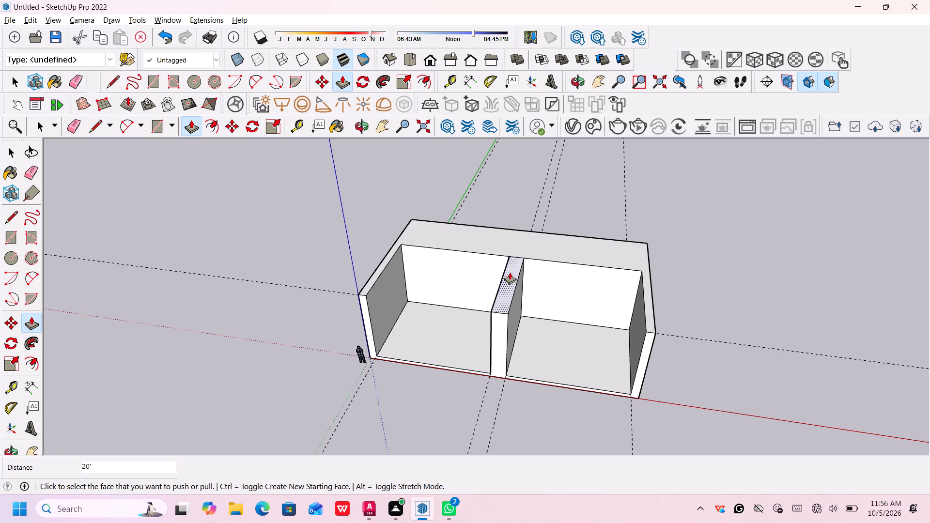
{"action": "key", "text": "space"}
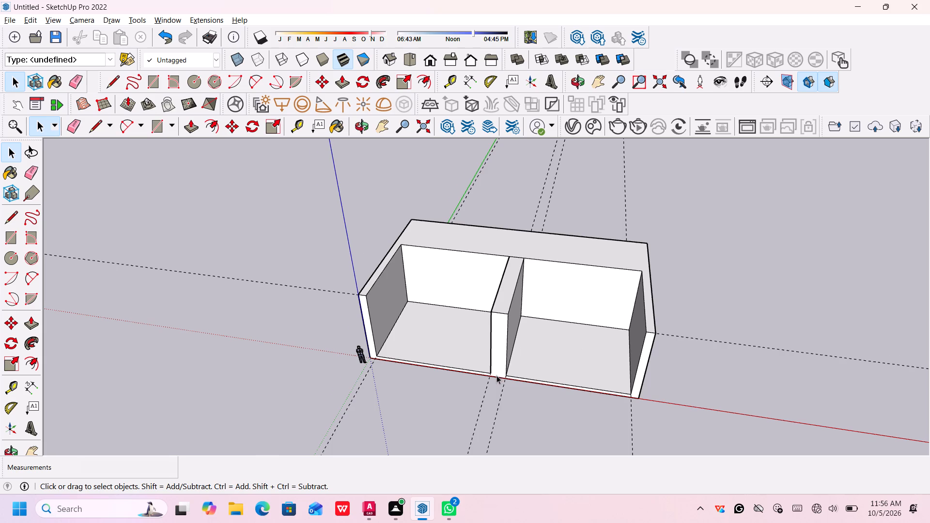
Draw a 4' line across the base of the central volume's front face, separating it from the floor slab's edge.
{"action": "scroll", "coordinate": [496, 375], "scroll_direction": "up", "scroll_amount": 11}
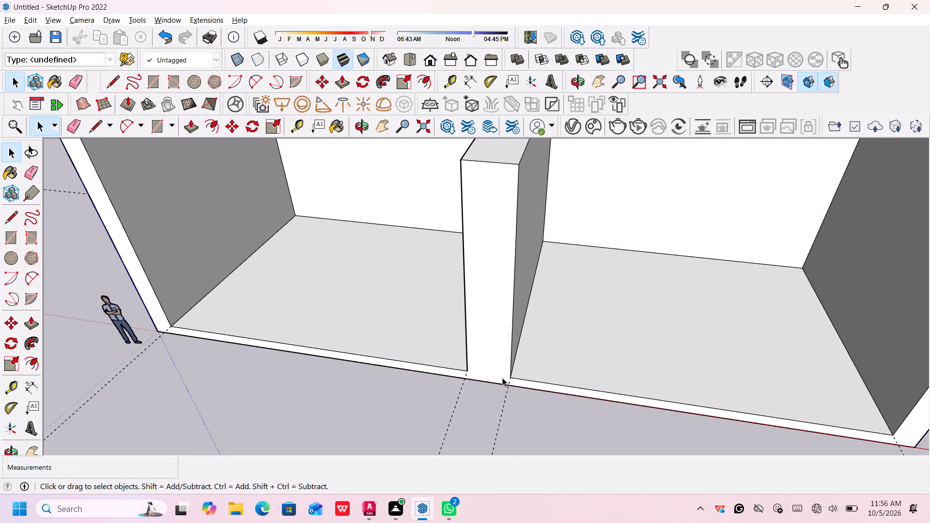
{"action": "key", "text": "l"}
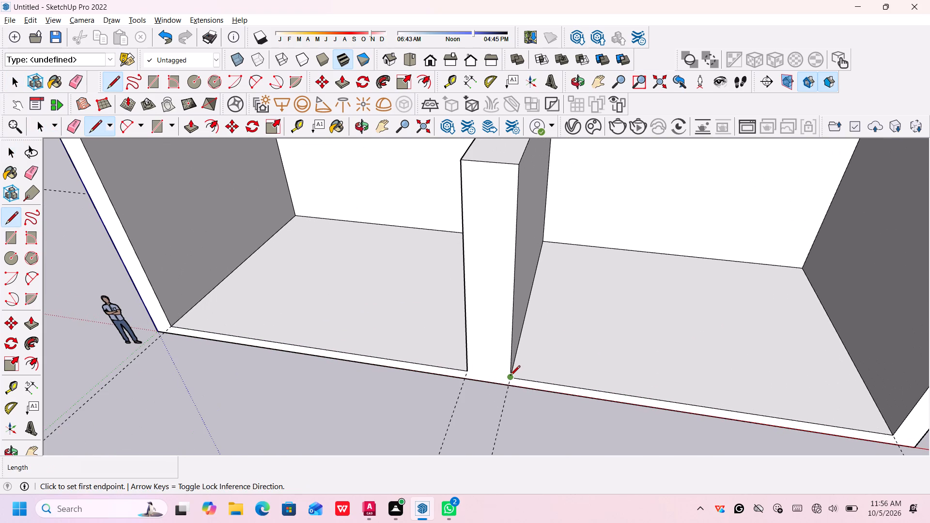
{"action": "scroll", "coordinate": [510, 376], "scroll_direction": "down", "scroll_amount": 4}
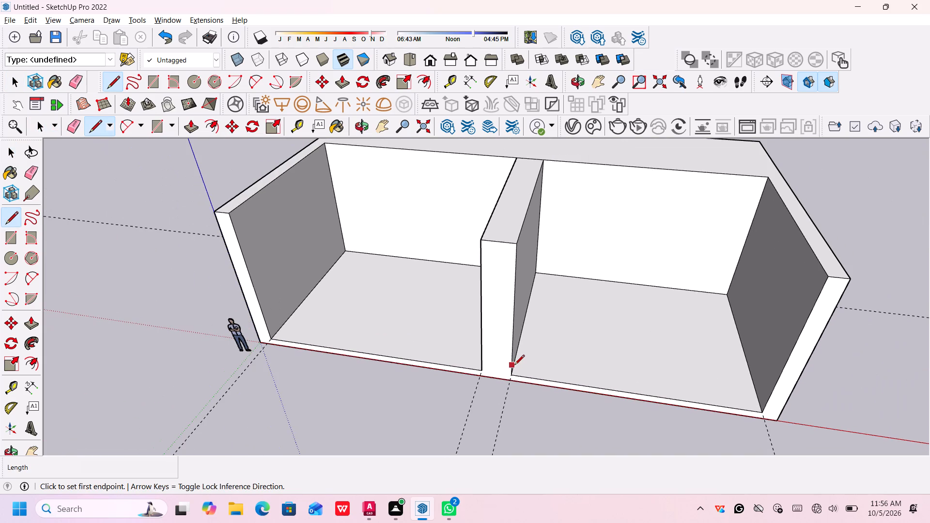
{"action": "scroll", "coordinate": [511, 372], "scroll_direction": "up", "scroll_amount": 5}
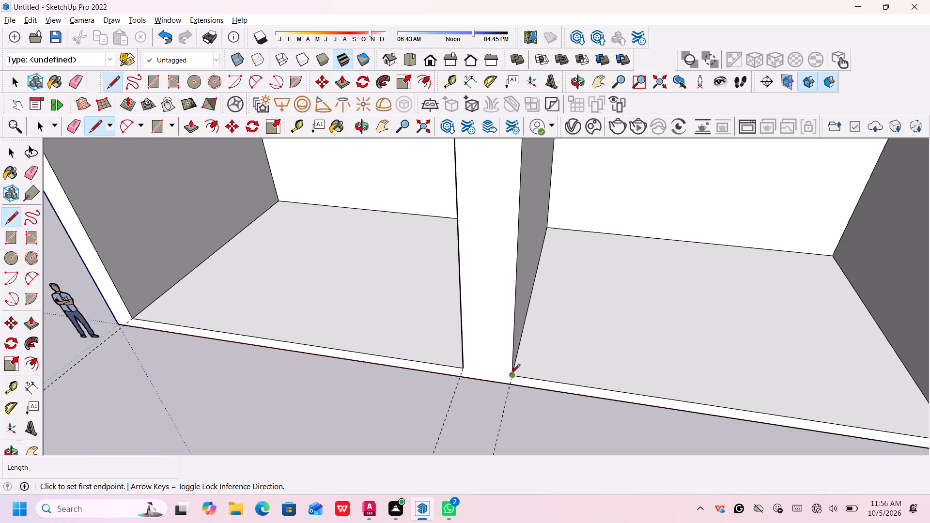
{"action": "scroll", "coordinate": [510, 375], "scroll_direction": "up", "scroll_amount": 1}
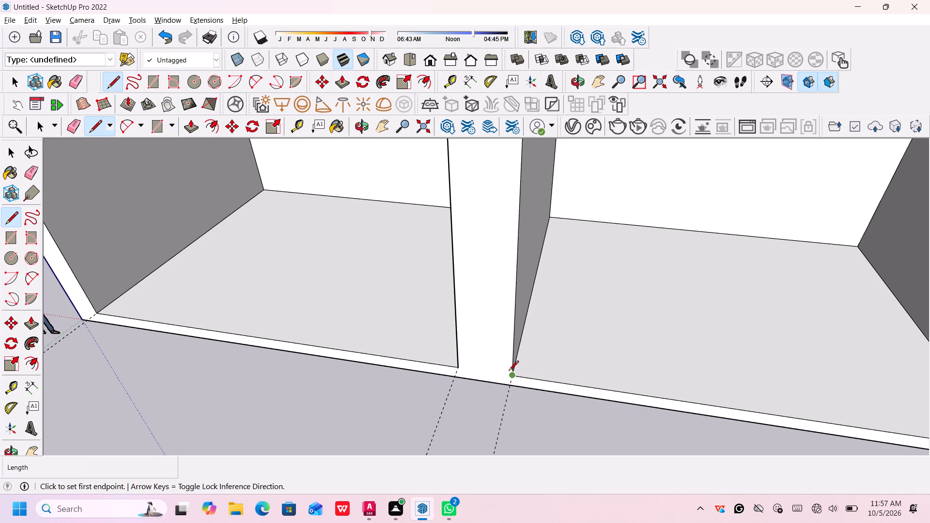
{"action": "left_click", "coordinate": [511, 374]}
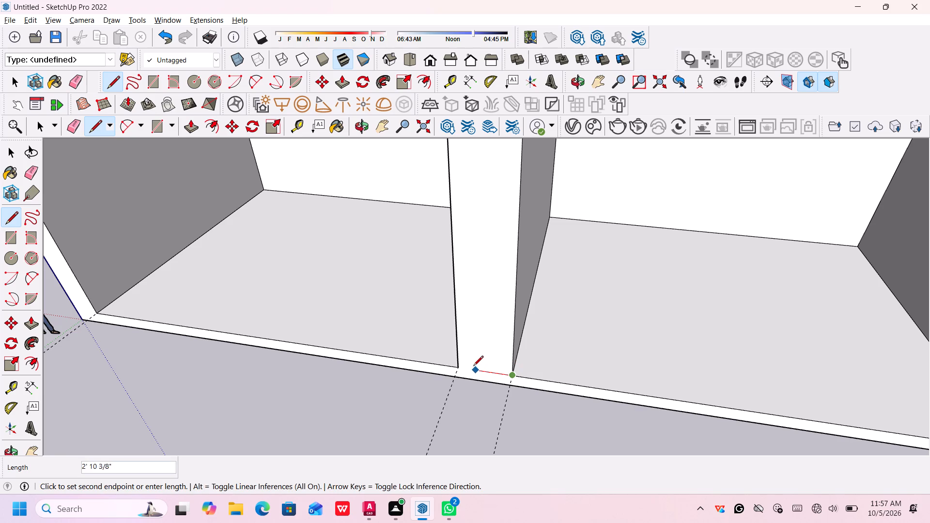
{"action": "left_click", "coordinate": [460, 367]}
{"action": "key", "text": "Return"}
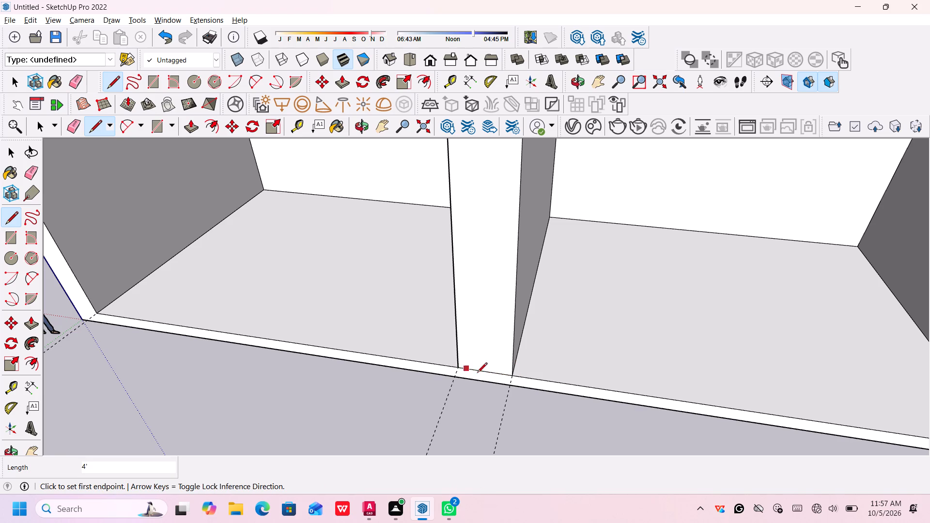
{"action": "key", "text": "space"}
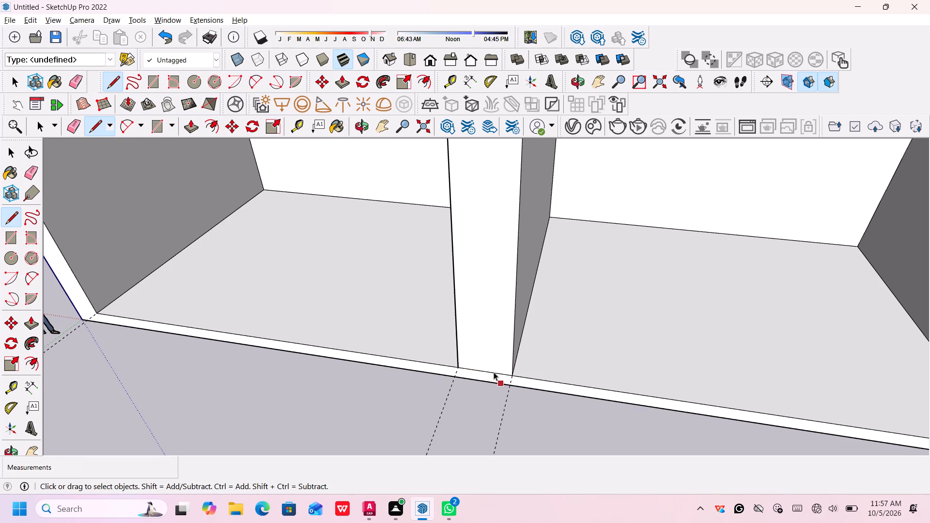
Push the central volume's front face back 10' towards the back wall.
{"action": "left_click", "coordinate": [494, 372]}
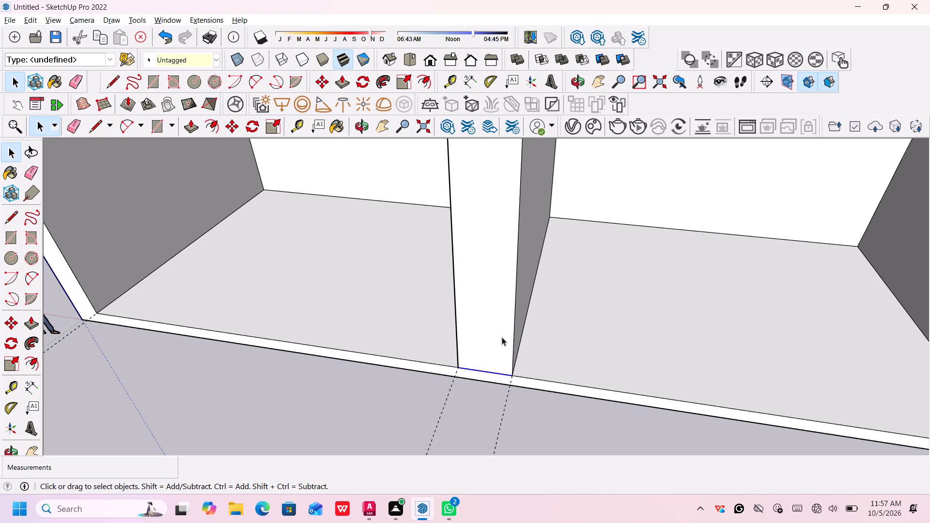
{"action": "key", "text": "p"}
{"action": "key", "text": "Return"}
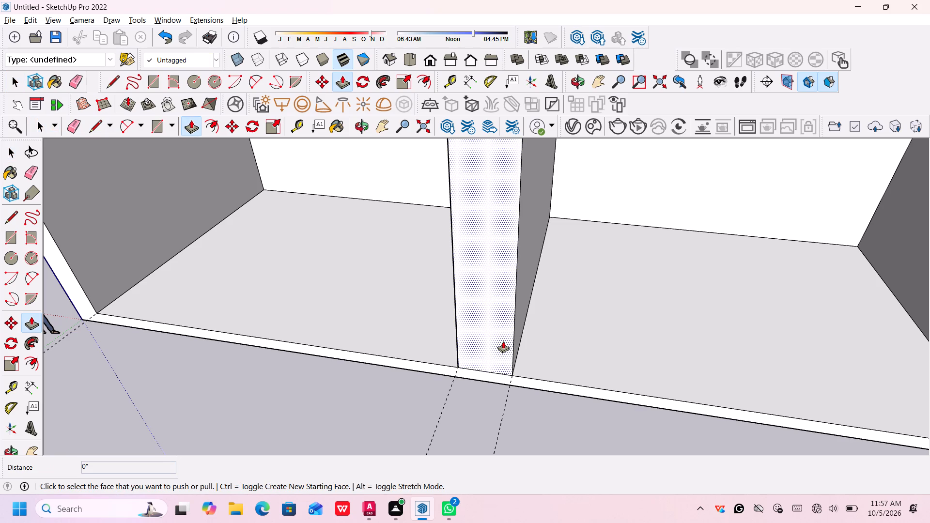
{"action": "left_click", "coordinate": [500, 329]}
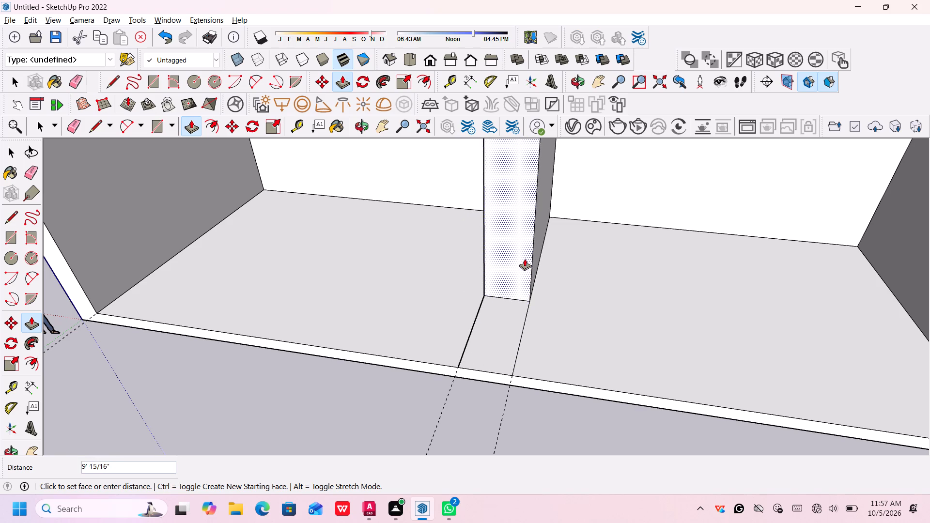
{"action": "key", "text": "1"}
{"action": "key", "text": "0"}
{"action": "key", "text": "apostrophe"}
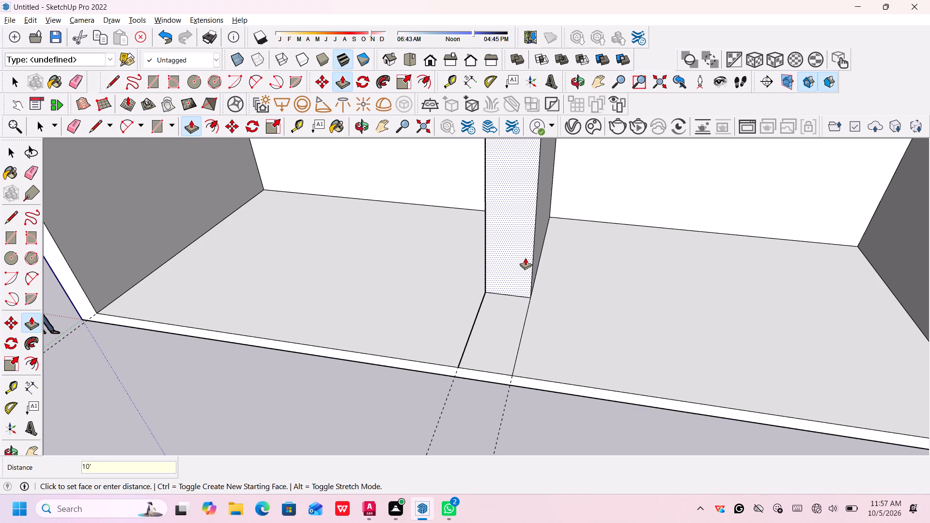
{"action": "key", "text": "Return"}
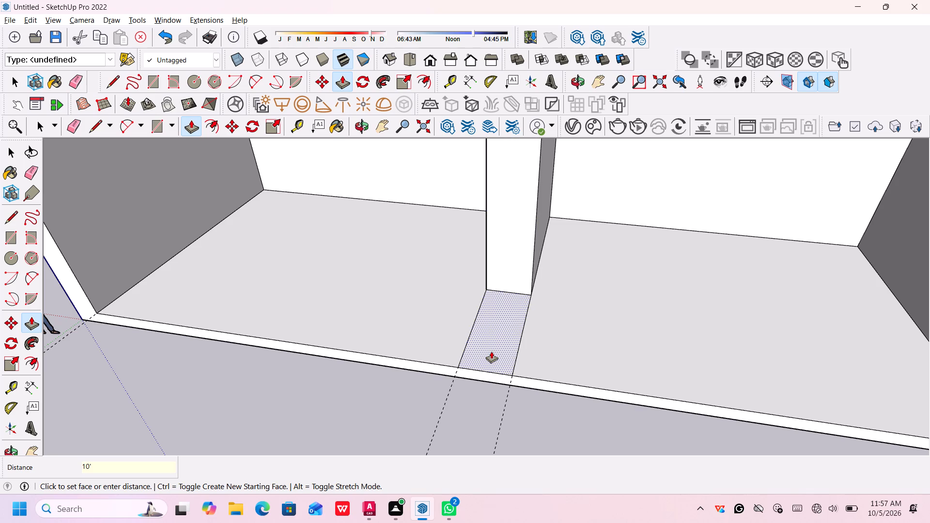
{"action": "key", "text": "space"}
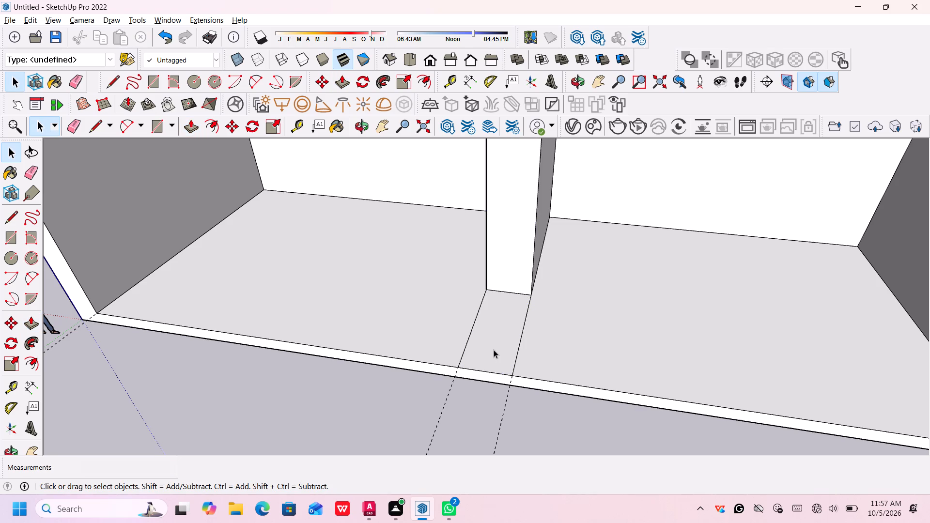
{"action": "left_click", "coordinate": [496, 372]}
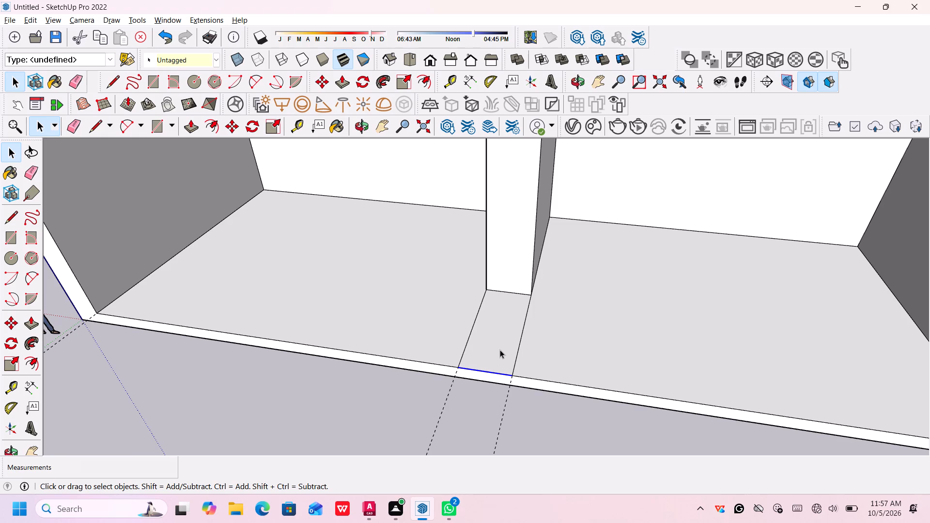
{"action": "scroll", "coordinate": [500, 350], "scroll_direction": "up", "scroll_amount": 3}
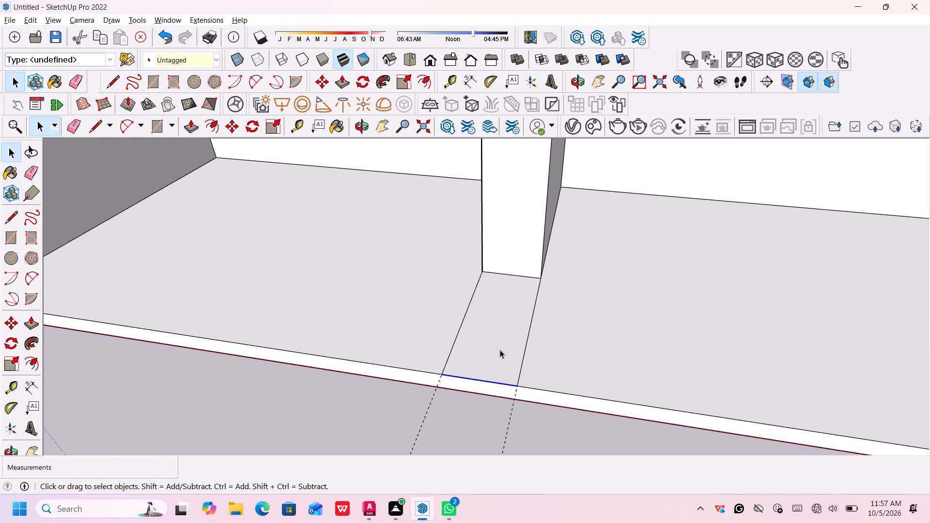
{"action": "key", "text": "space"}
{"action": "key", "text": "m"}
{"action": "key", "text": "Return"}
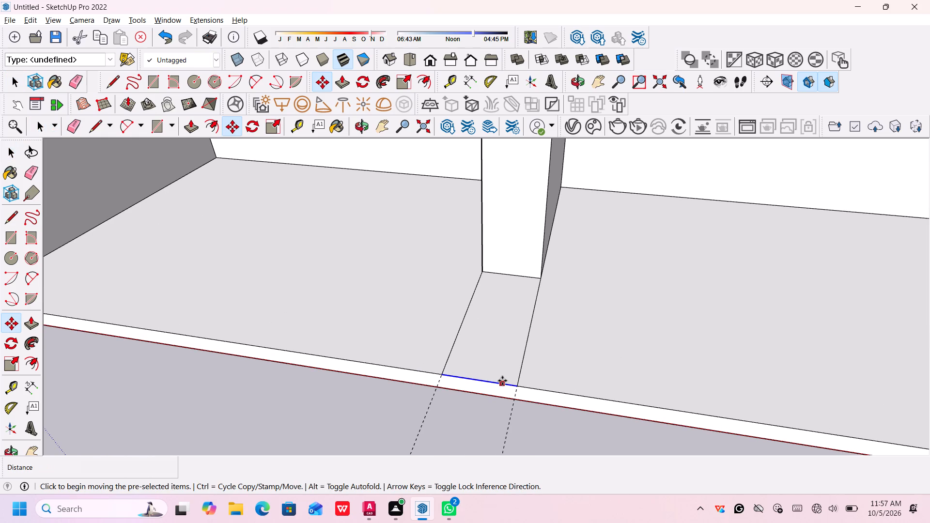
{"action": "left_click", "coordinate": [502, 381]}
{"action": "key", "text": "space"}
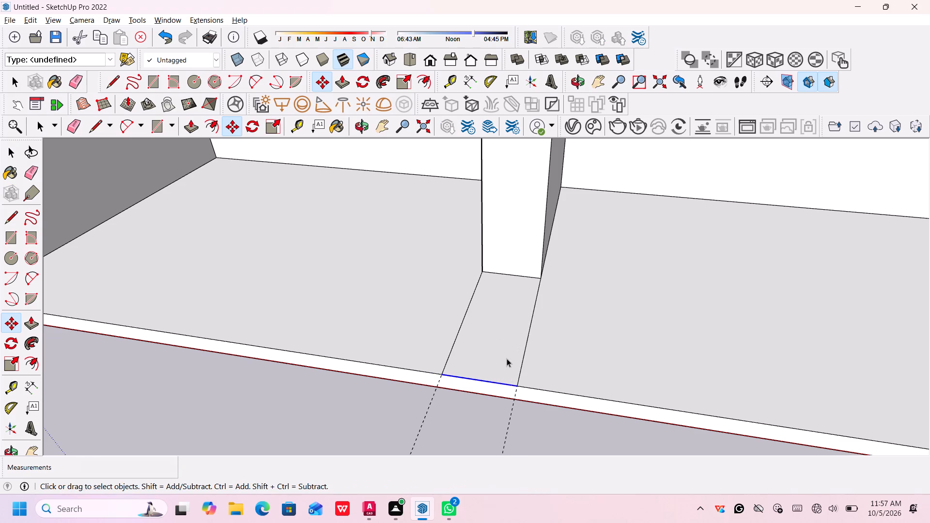
Copy the 4' line at the floor slab's front edge 2' back along the central strip.
{"action": "left_click", "coordinate": [474, 377]}
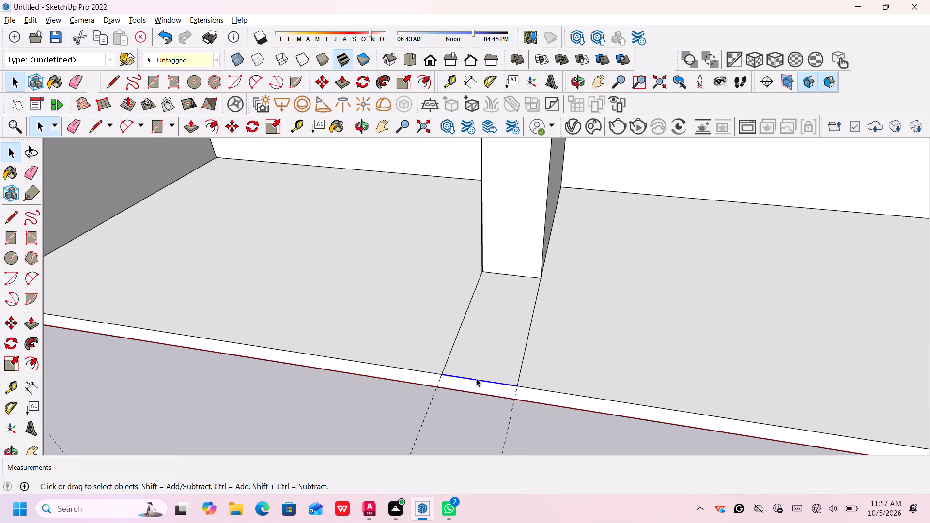
{"action": "key", "text": "k"}
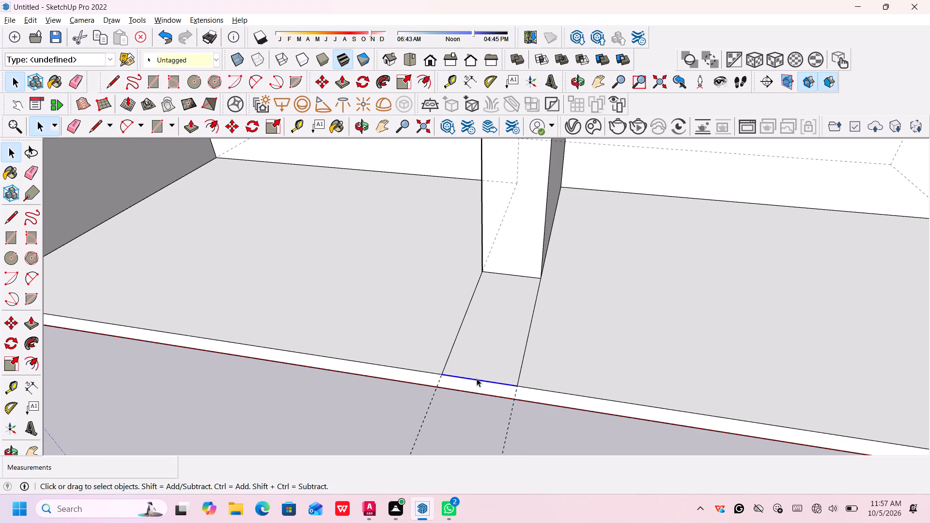
{"action": "key", "text": "m"}
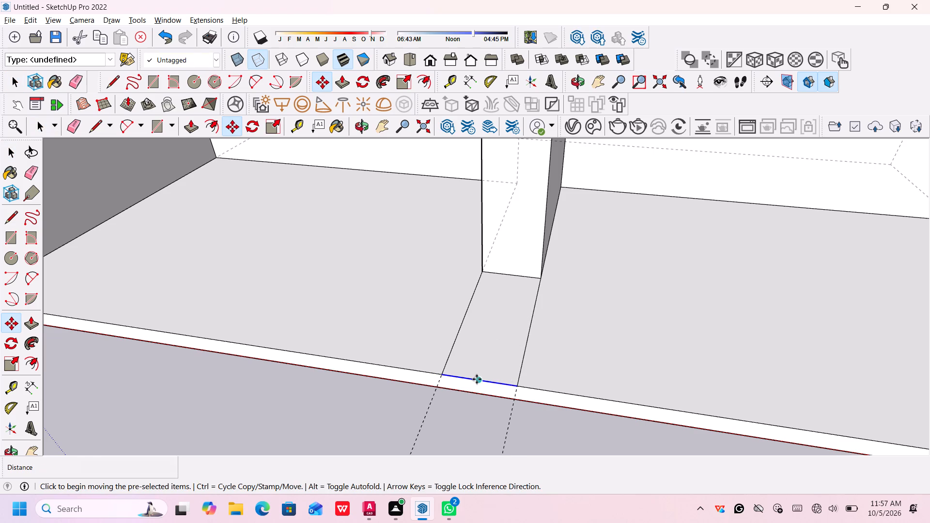
{"action": "left_click", "coordinate": [477, 378]}
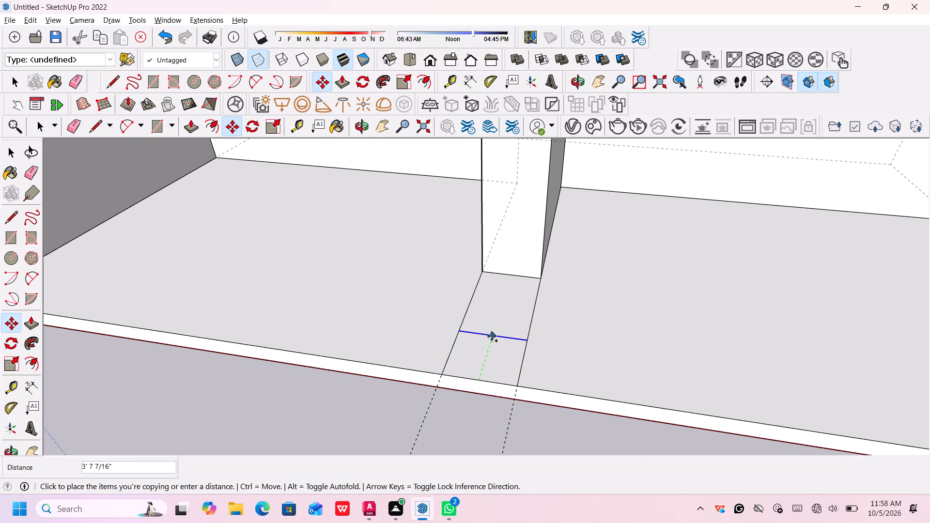
{"action": "type", "text": "2'"}
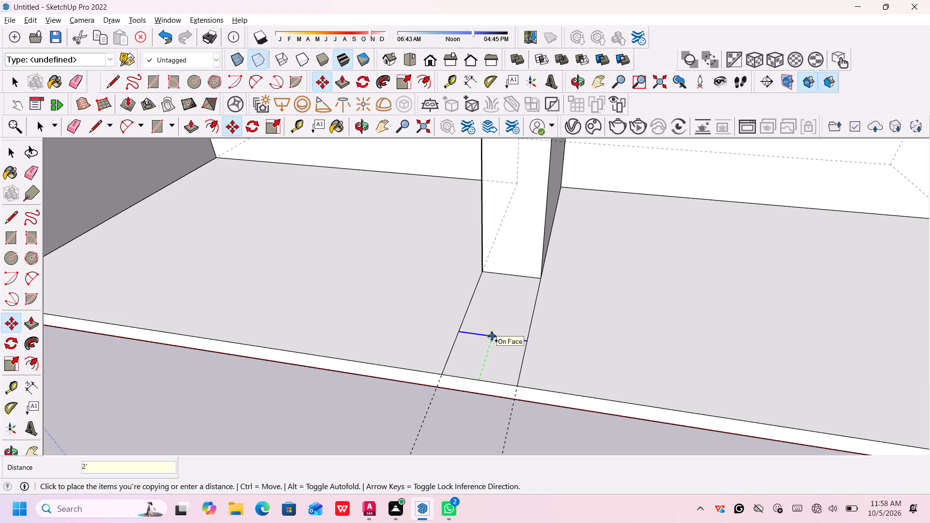
{"action": "key", "text": "Return"}
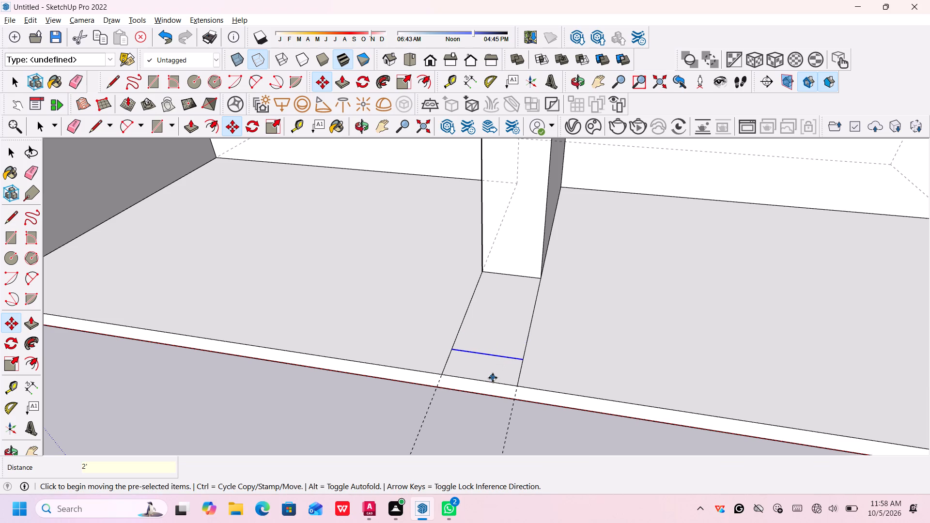
{"action": "key", "text": "space"}
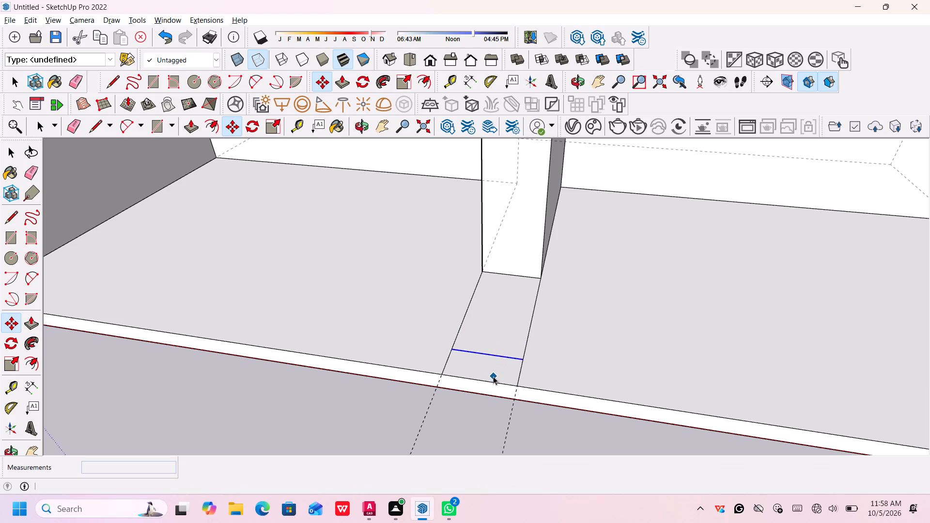
Push/Pull the 4' by 2' rectangle at the front of the central strip up 20' to form a pillar.
{"action": "key", "text": "p"}
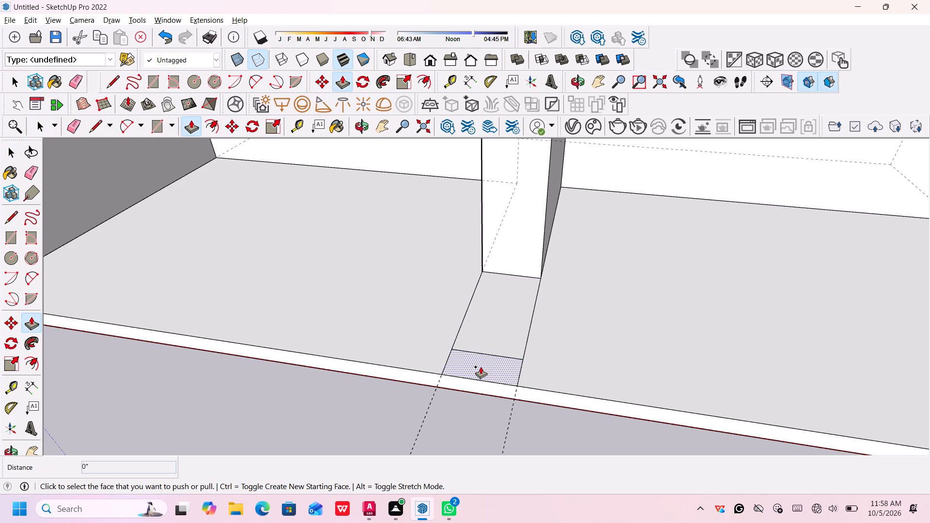
{"action": "left_click", "coordinate": [480, 366]}
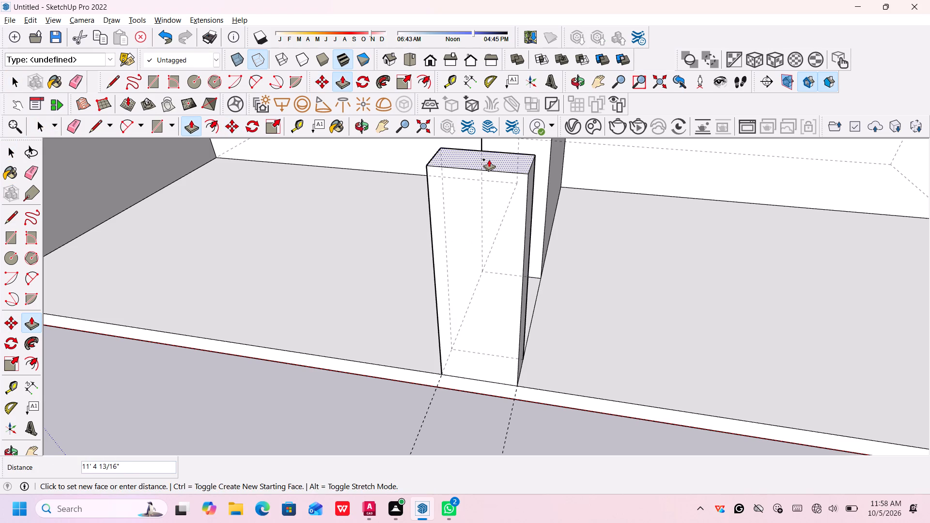
{"action": "key", "text": "2"}
{"action": "key", "text": "0"}
{"action": "key", "text": "apostrophe"}
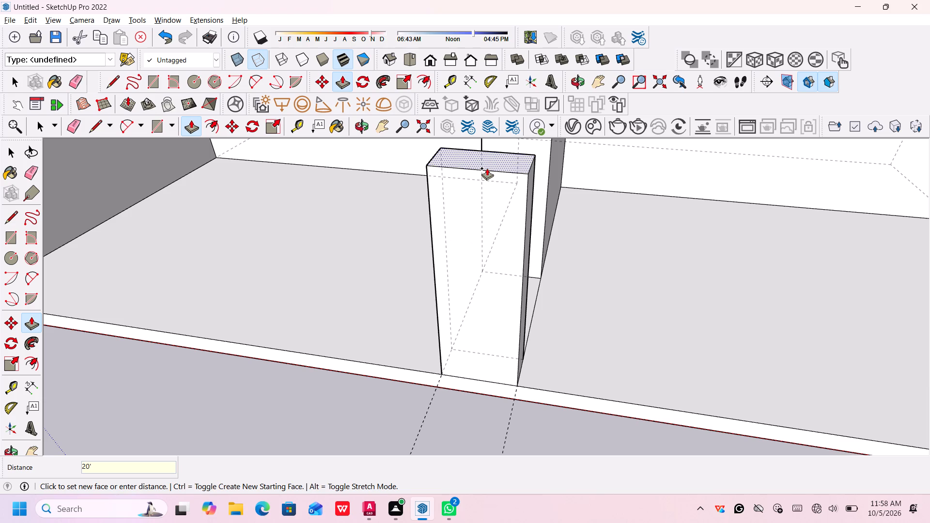
{"action": "key", "text": "Return"}
Turn off the display of the model's hidden back edges.
{"action": "scroll", "coordinate": [522, 211], "scroll_direction": "down", "scroll_amount": 5}
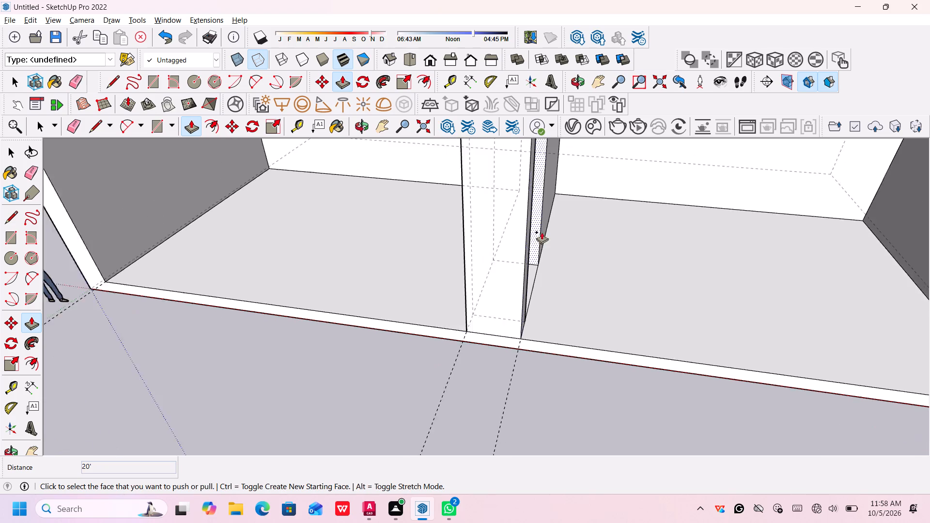
{"action": "scroll", "coordinate": [542, 232], "scroll_direction": "down", "scroll_amount": 7}
{"action": "middle_click", "coordinate": [608, 162]}
{"action": "middle_click", "coordinate": [608, 162]}
{"action": "middle_click", "coordinate": [610, 164]}
{"action": "middle_click", "coordinate": [611, 169]}
{"action": "middle_click_drag", "start_coordinate": [613, 177], "coordinate": [613, 185]}
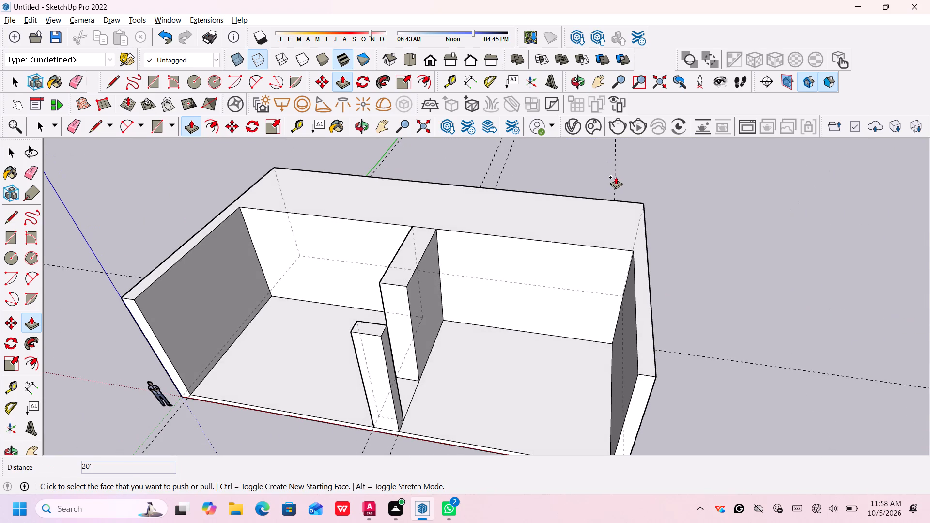
{"action": "key", "text": "k"}
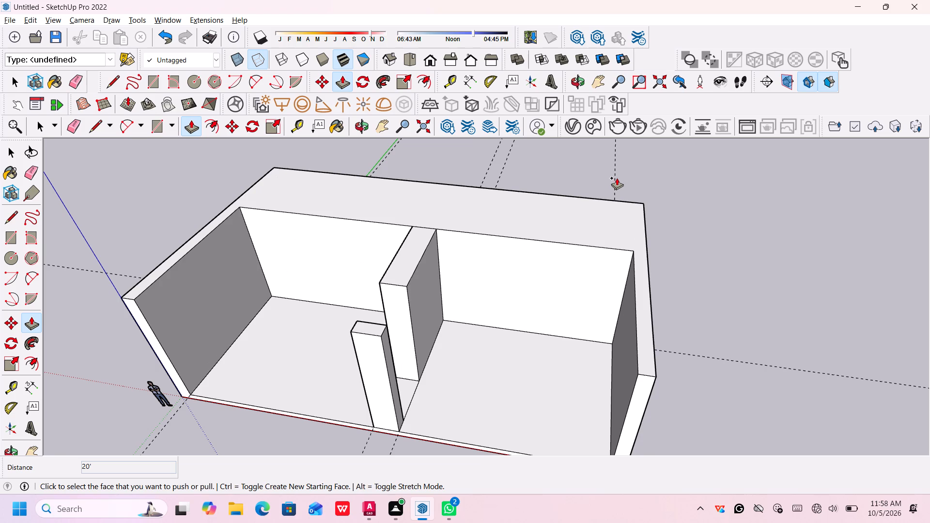
{"action": "key", "text": "k"}
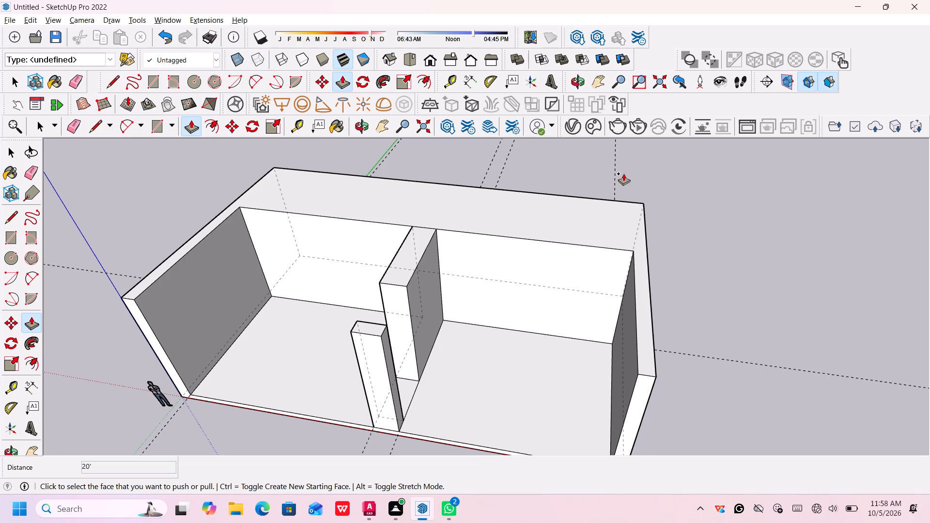
{"action": "key", "text": "k"}
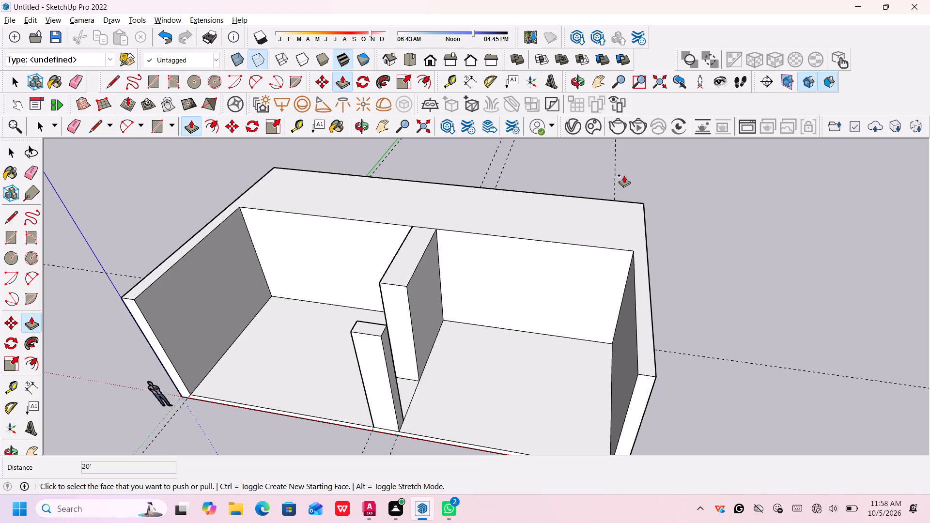
{"action": "key", "text": "Escape"}
{"action": "key", "text": "space"}
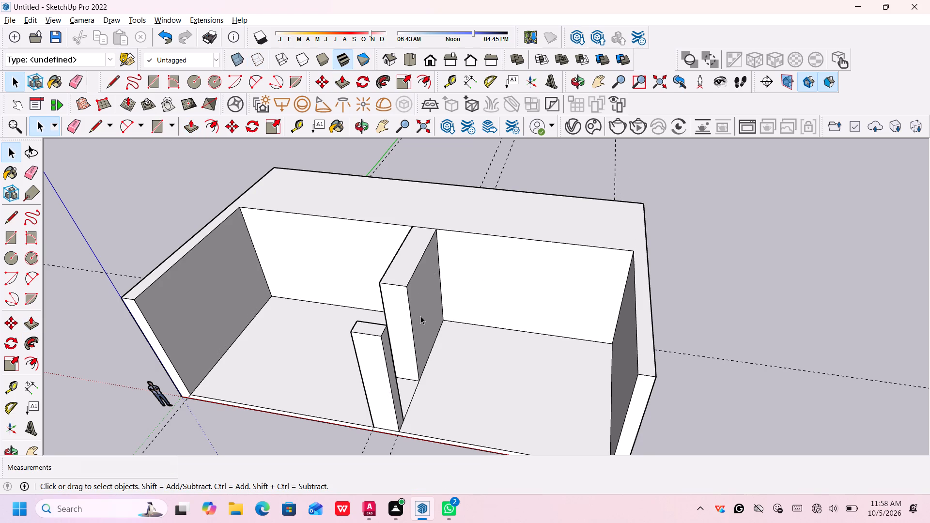
Examine the U-shaped shell, the central volume and the front pillar from several angles.
{"action": "middle_click_drag", "start_coordinate": [421, 316], "coordinate": [483, 298]}
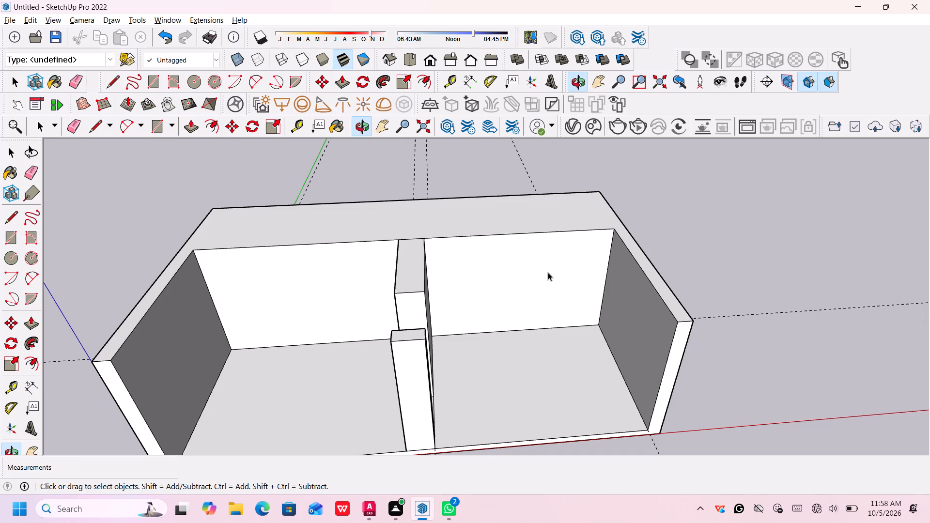
{"action": "scroll", "coordinate": [502, 347], "scroll_direction": "down", "scroll_amount": 5}
{"action": "middle_click_drag", "start_coordinate": [493, 373], "coordinate": [483, 362]}
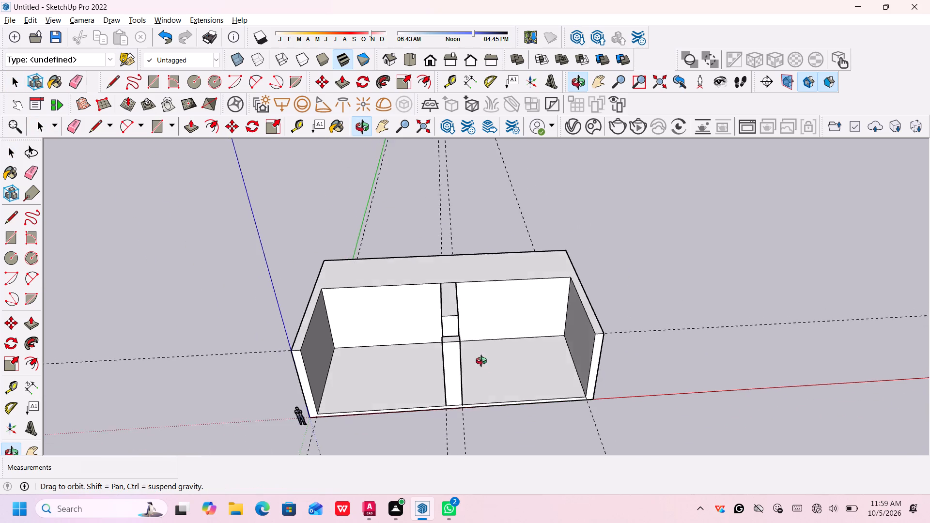
{"action": "middle_click_drag", "start_coordinate": [483, 362], "coordinate": [473, 340]}
{"action": "middle_click_drag", "start_coordinate": [492, 393], "coordinate": [453, 444]}
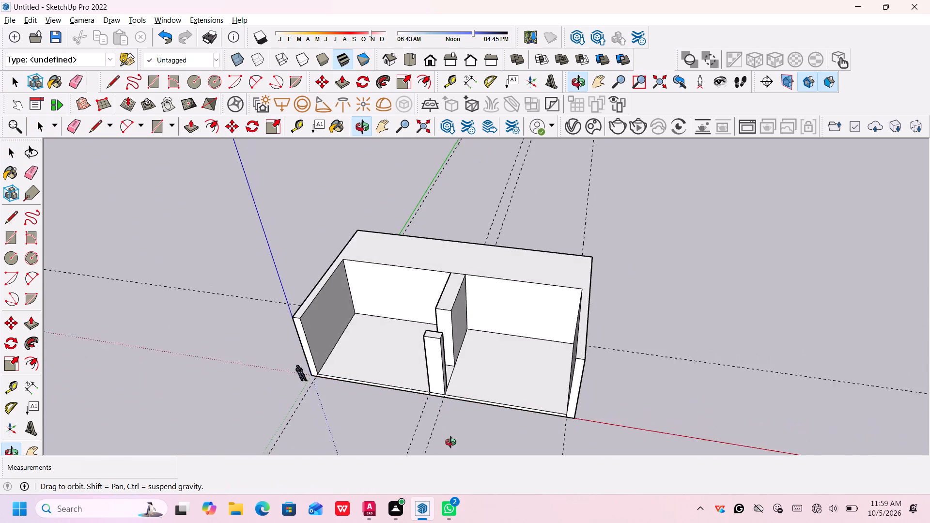
{"action": "middle_click_drag", "start_coordinate": [453, 444], "coordinate": [456, 446]}
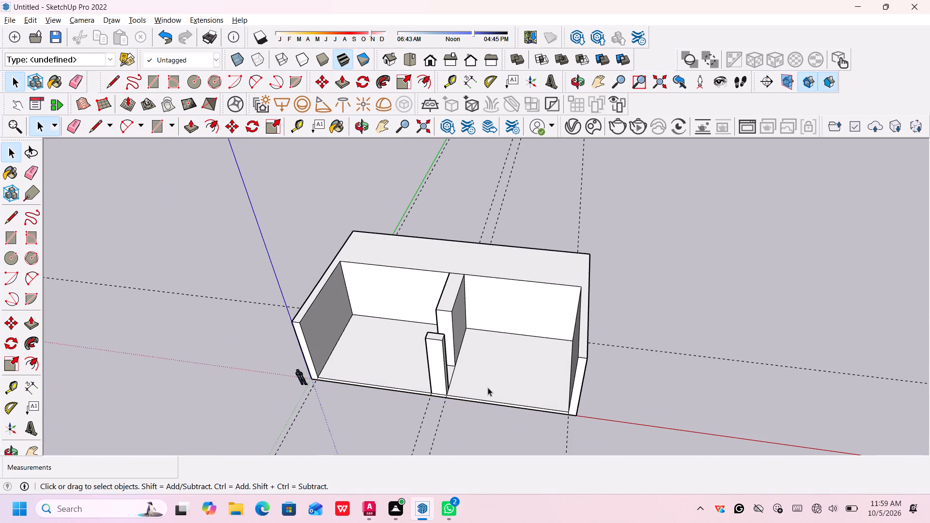
{"action": "left_click", "coordinate": [493, 384]}
{"action": "left_click", "coordinate": [405, 378]}
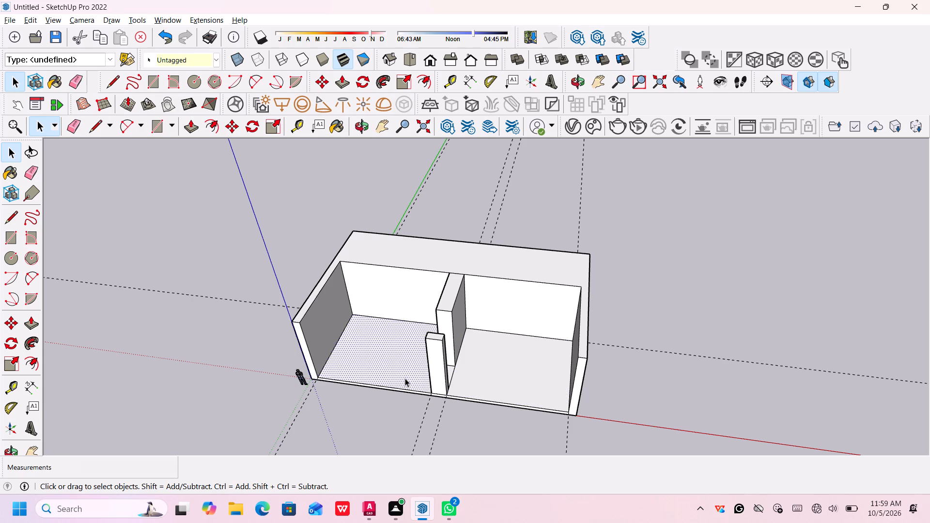
{"action": "scroll", "coordinate": [527, 391], "scroll_direction": "down", "scroll_amount": 6}
{"action": "middle_click_drag", "start_coordinate": [645, 351], "coordinate": [638, 346]}
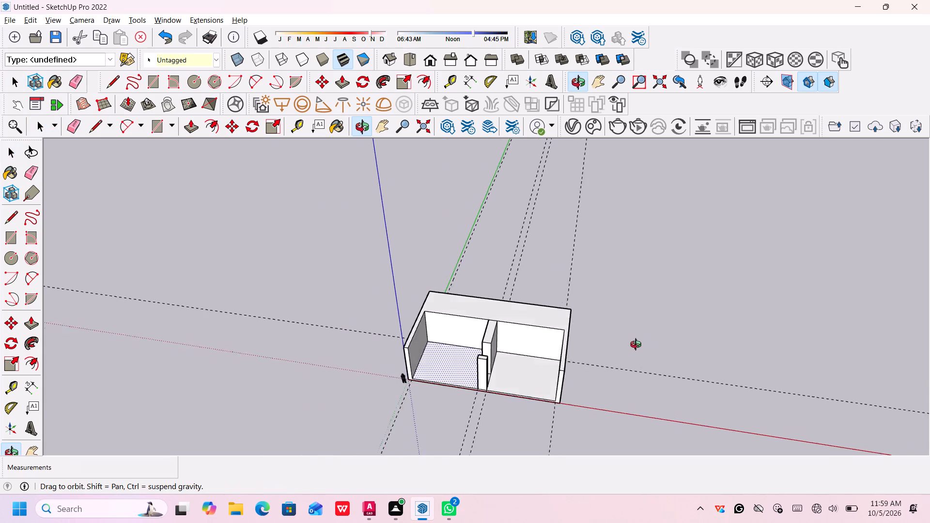
{"action": "middle_click_drag", "start_coordinate": [638, 346], "coordinate": [665, 358]}
{"action": "middle_click_drag", "start_coordinate": [610, 391], "coordinate": [601, 383]}
{"action": "key", "text": "Escape"}
{"action": "key", "text": "space"}
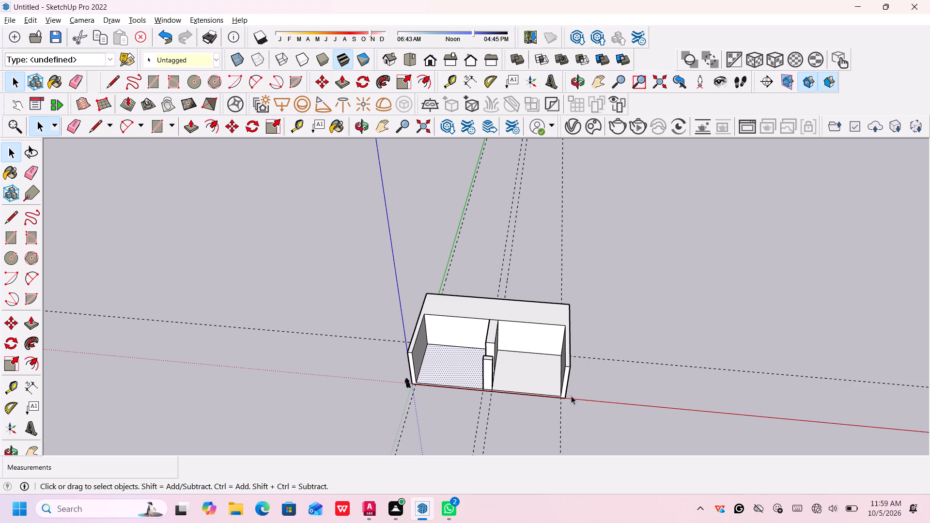
{"action": "middle_click_drag", "start_coordinate": [519, 401], "coordinate": [510, 371]}
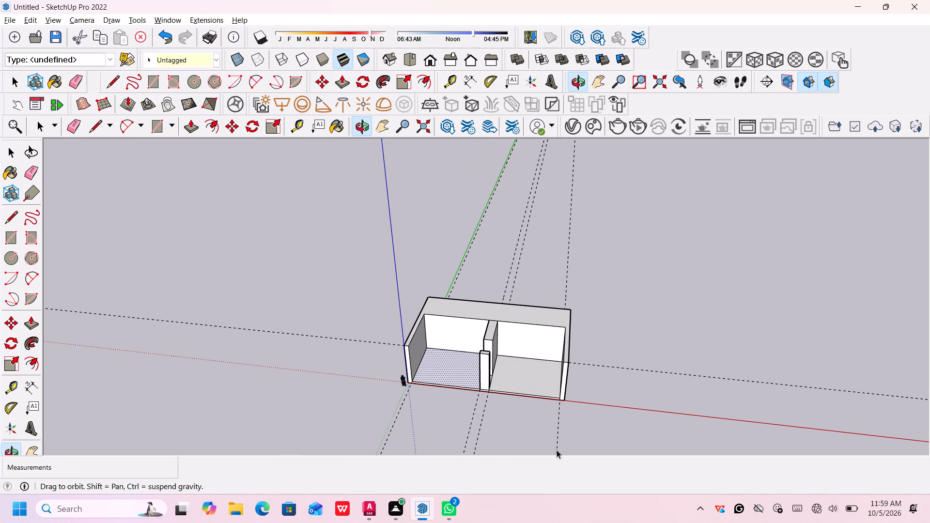
{"action": "middle_click_drag", "start_coordinate": [593, 372], "coordinate": [604, 423]}
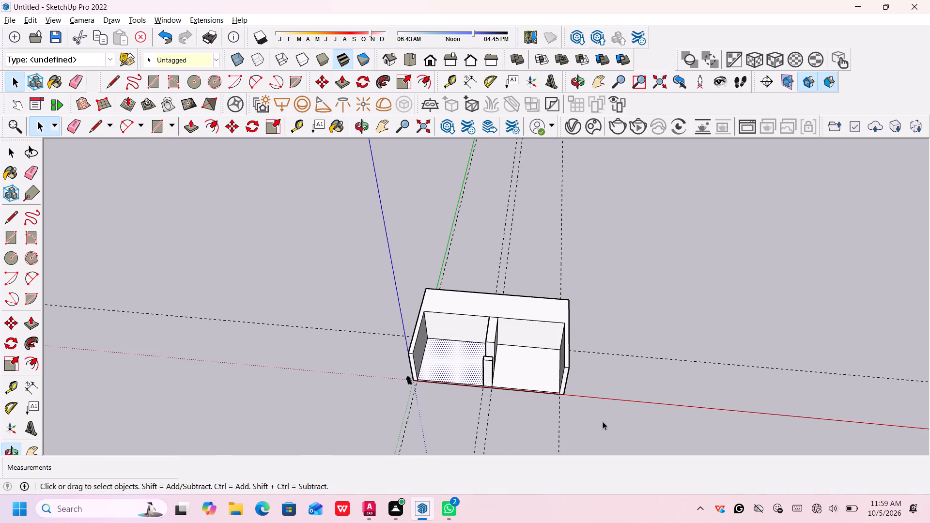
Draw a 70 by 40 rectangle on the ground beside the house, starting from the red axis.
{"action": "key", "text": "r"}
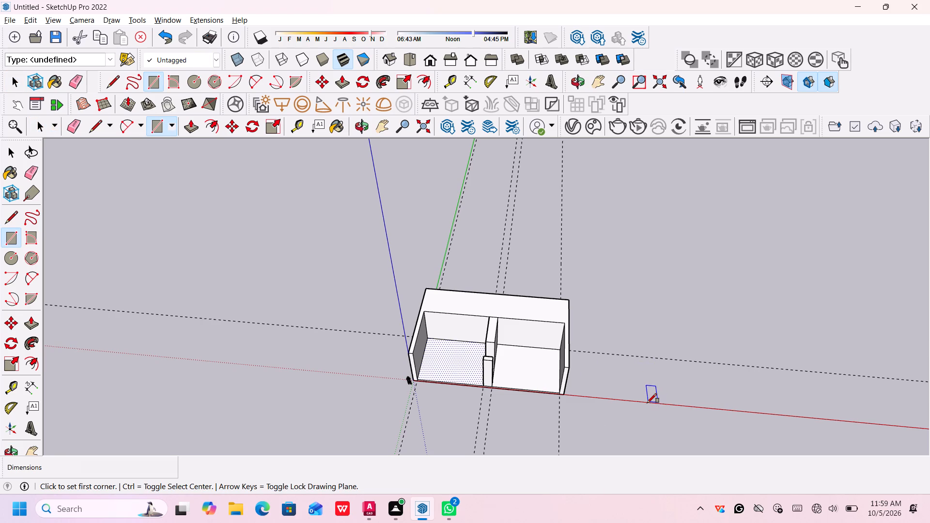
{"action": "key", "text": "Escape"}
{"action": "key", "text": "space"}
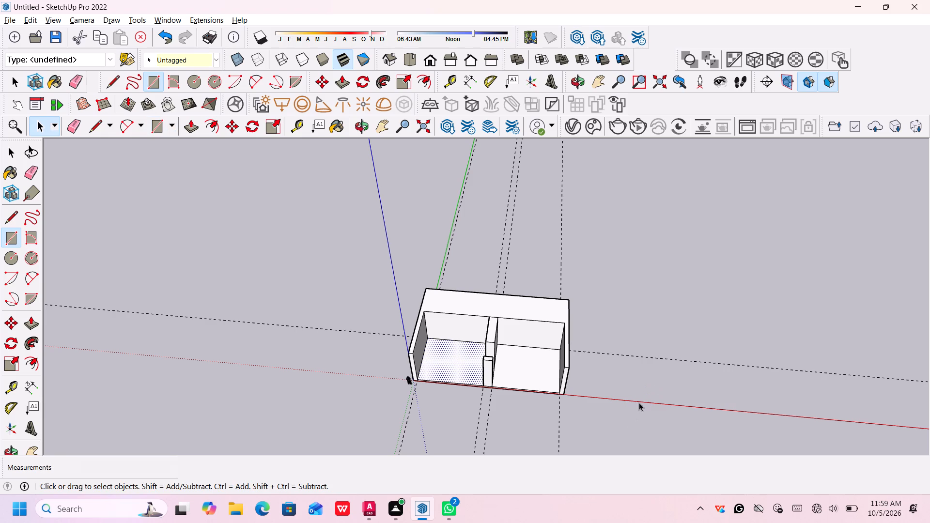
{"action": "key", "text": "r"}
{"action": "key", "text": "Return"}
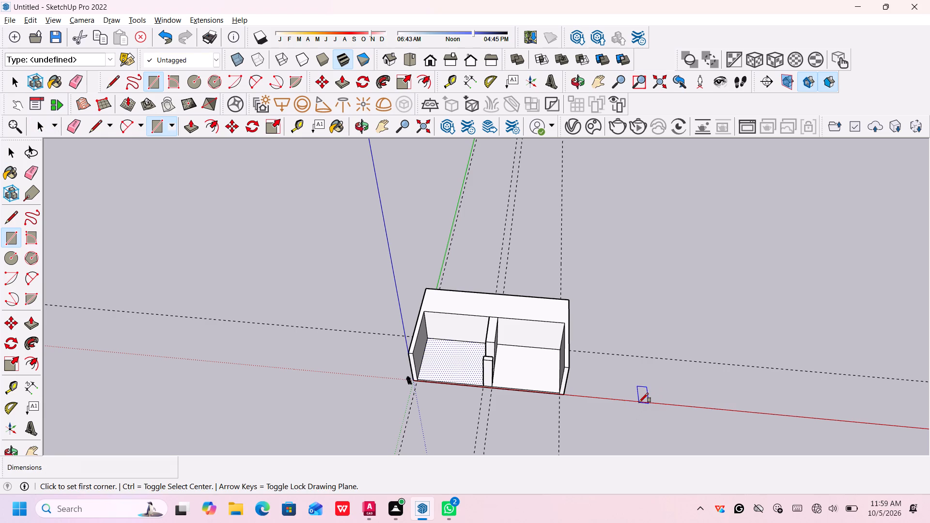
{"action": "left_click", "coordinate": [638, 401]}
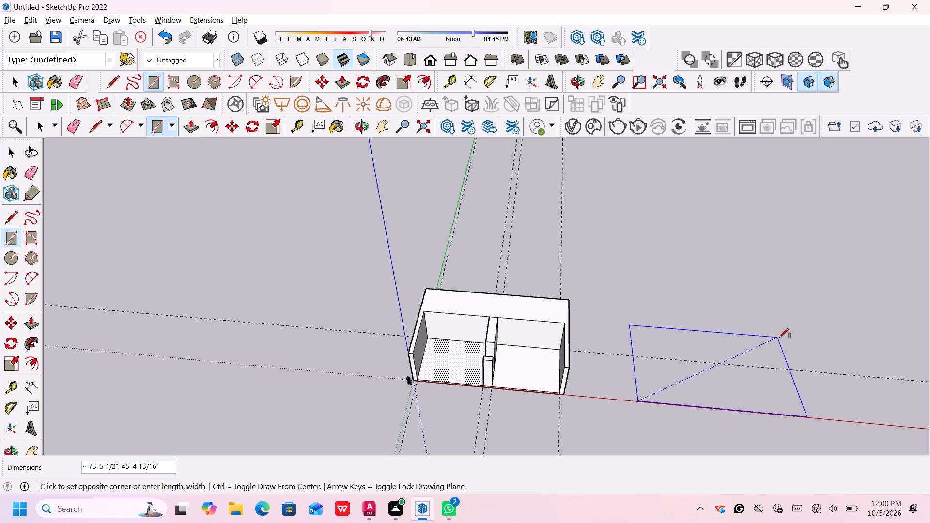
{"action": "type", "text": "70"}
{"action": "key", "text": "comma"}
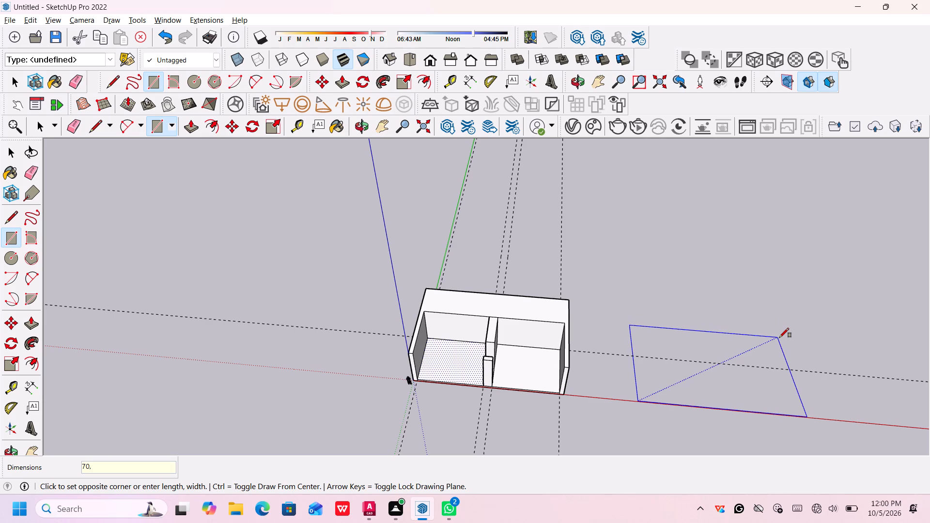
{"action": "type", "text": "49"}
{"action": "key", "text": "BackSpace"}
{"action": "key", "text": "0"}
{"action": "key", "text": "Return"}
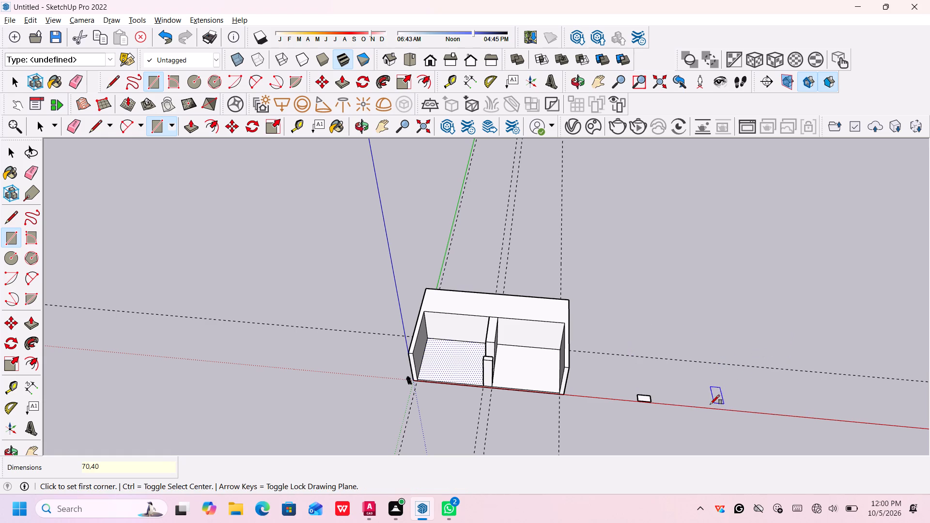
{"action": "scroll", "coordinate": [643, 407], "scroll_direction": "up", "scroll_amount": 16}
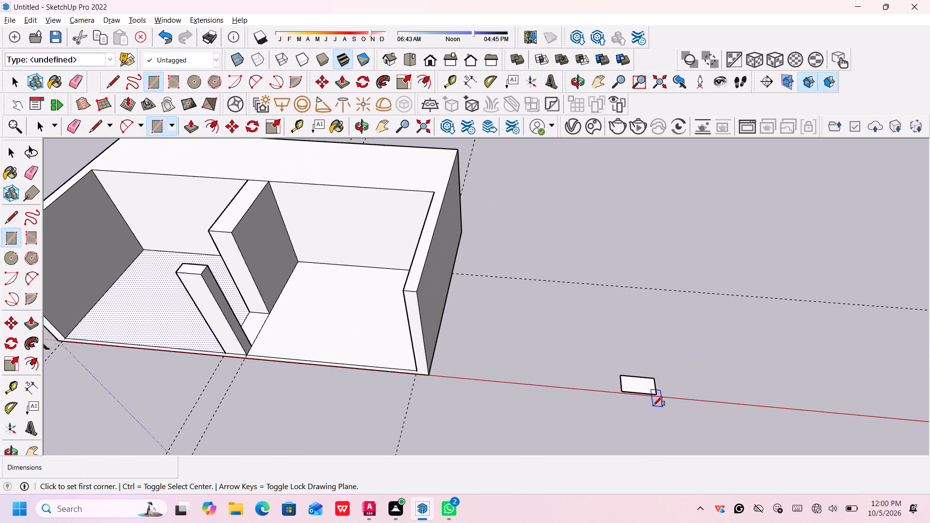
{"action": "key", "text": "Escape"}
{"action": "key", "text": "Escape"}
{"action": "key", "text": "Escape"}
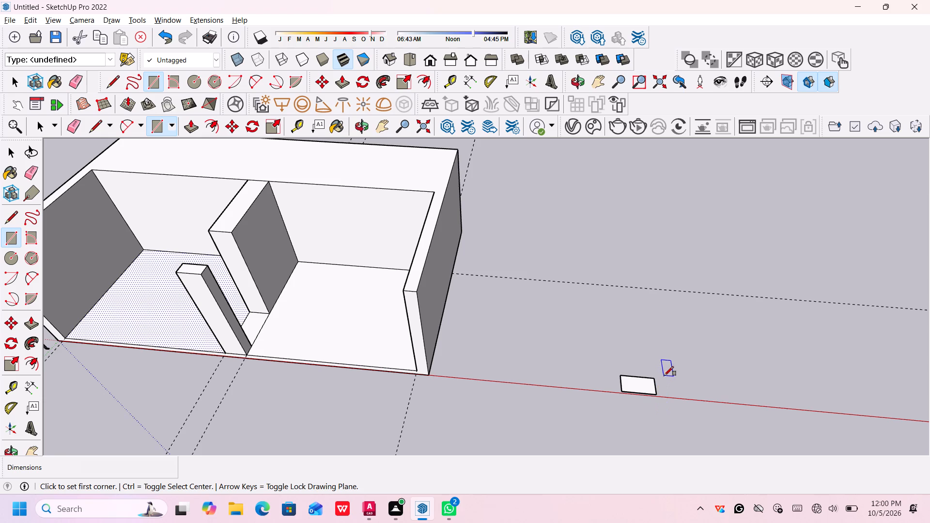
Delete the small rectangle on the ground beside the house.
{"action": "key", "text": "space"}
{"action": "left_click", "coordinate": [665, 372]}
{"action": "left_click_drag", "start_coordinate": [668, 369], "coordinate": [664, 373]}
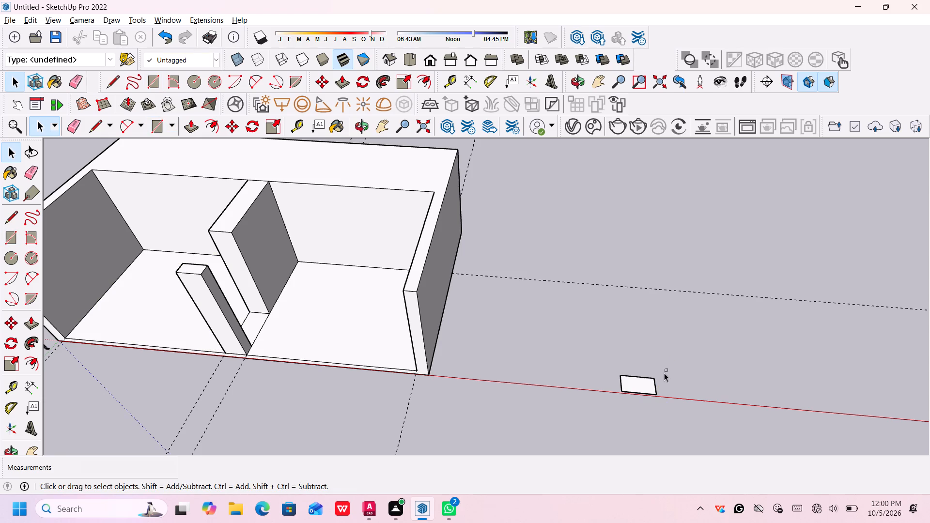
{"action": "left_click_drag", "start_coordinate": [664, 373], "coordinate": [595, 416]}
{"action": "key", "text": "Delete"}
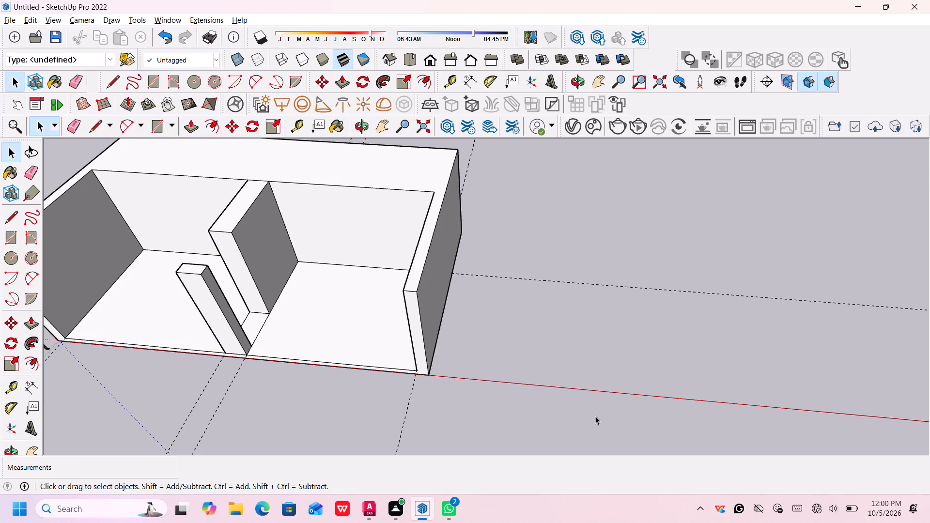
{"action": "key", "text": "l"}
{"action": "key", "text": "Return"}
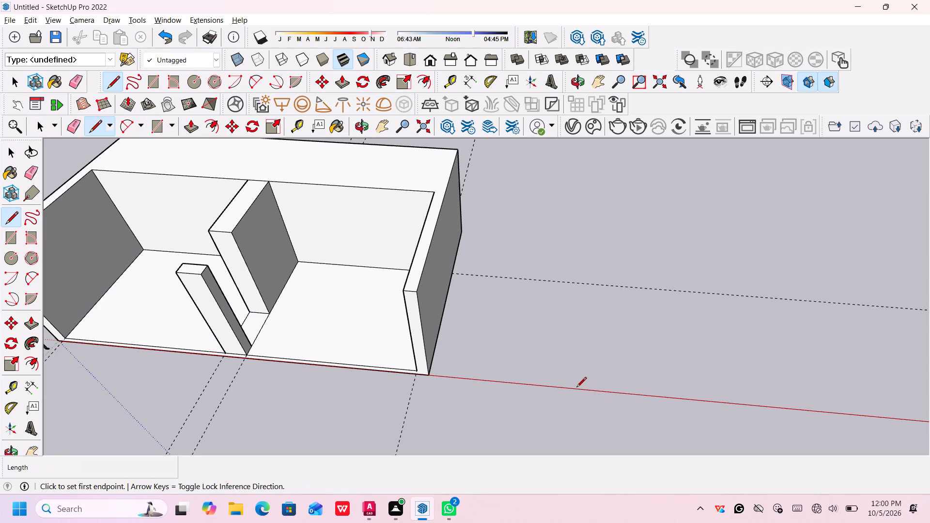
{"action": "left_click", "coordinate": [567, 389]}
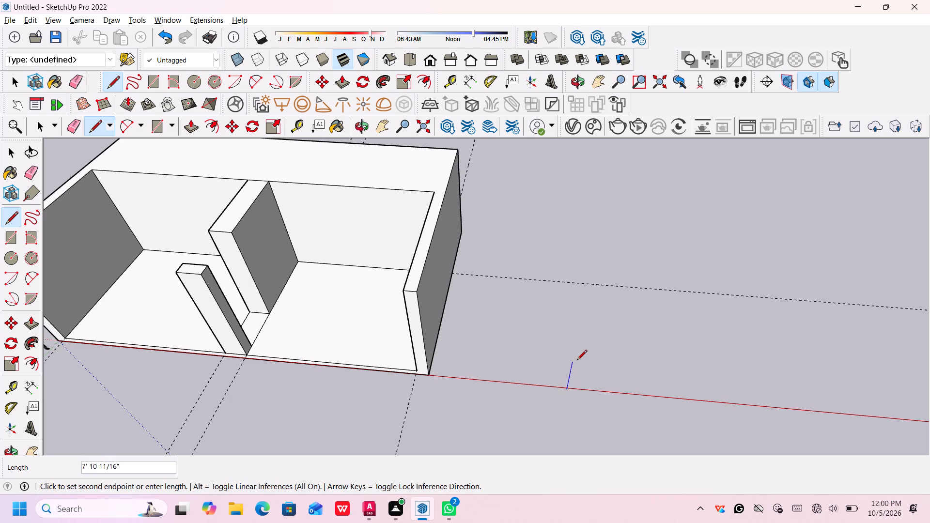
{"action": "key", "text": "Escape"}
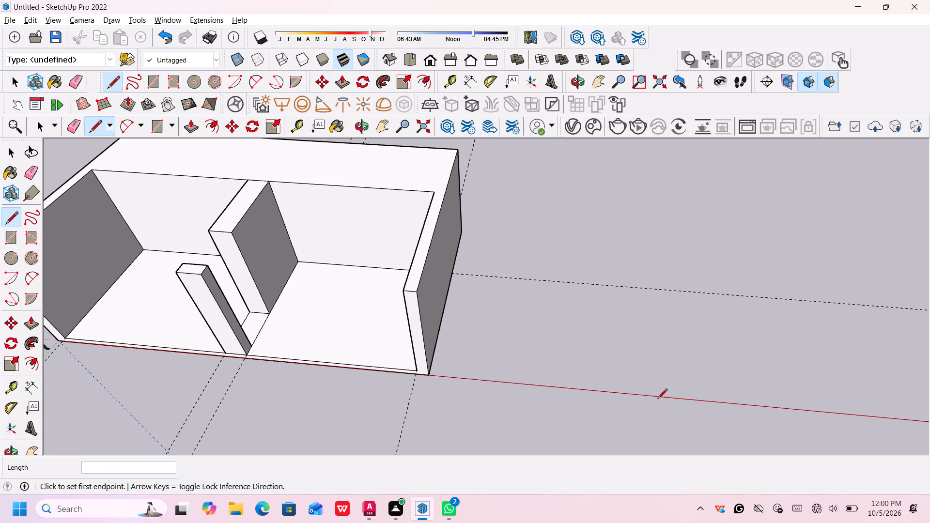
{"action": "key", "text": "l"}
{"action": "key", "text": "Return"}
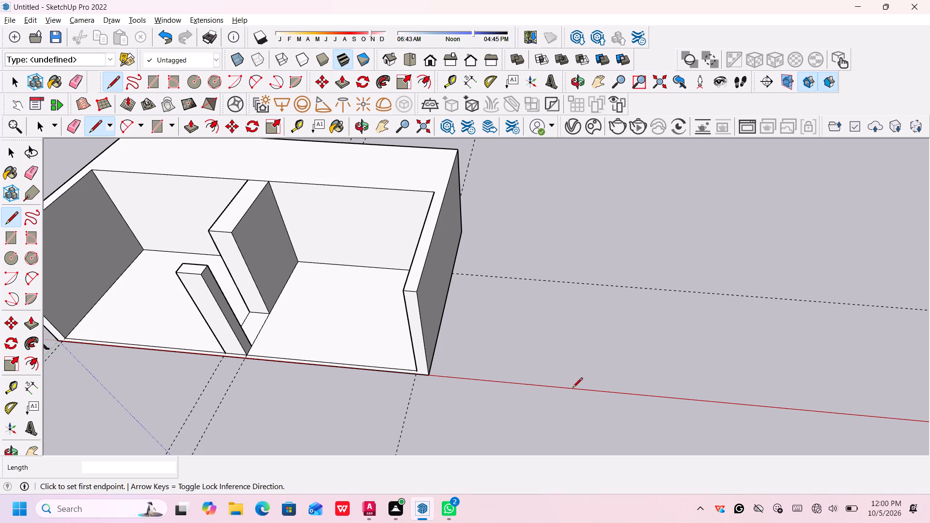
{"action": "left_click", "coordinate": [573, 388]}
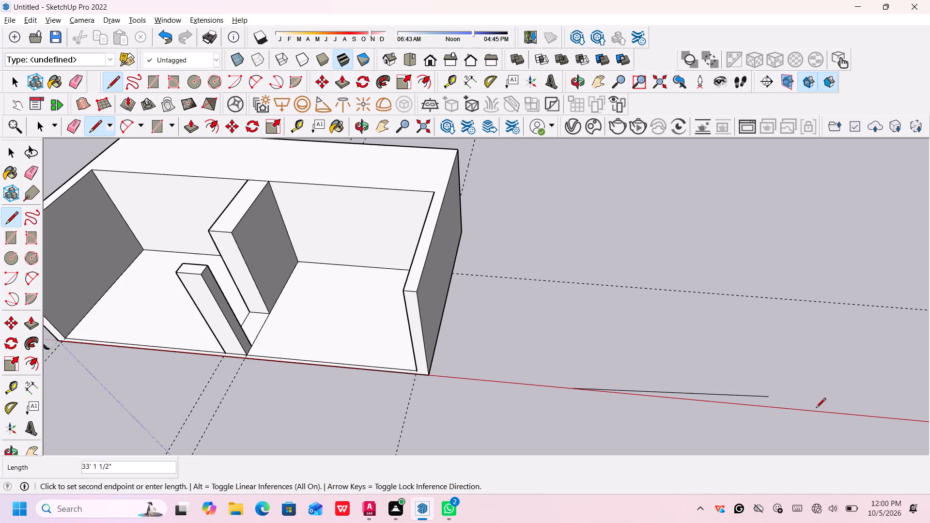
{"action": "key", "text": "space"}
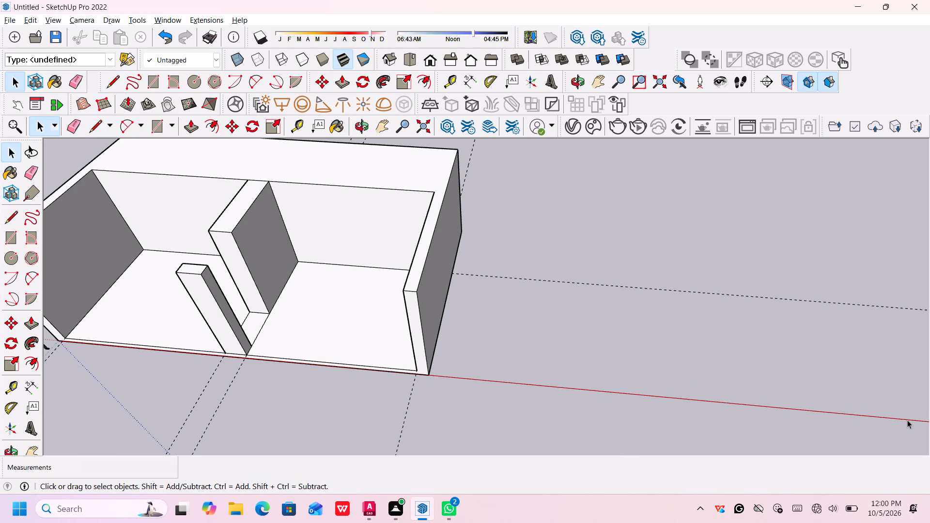
Draw a line of length 70 on the ground beside the house, parallel to the red axis.
{"action": "key", "text": "l"}
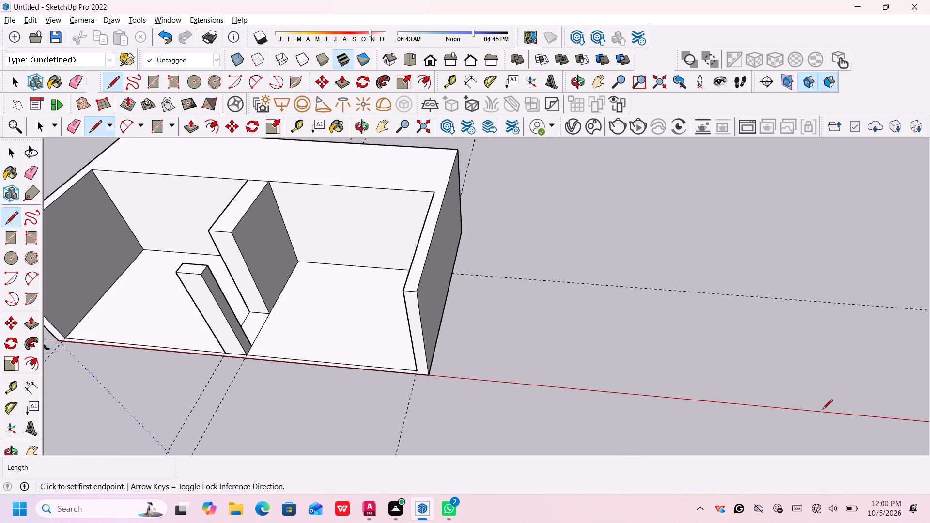
{"action": "key", "text": "l"}
{"action": "key", "text": "Return"}
{"action": "left_click", "coordinate": [540, 354]}
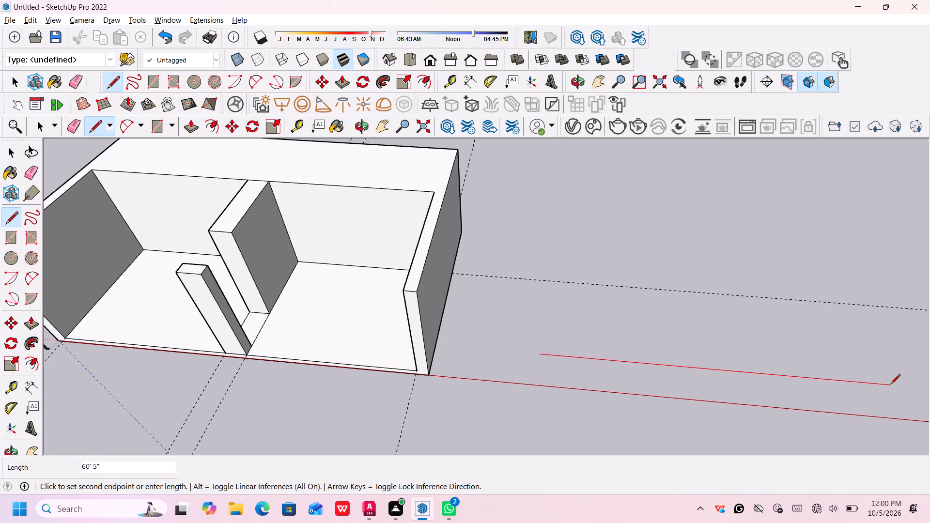
{"action": "type", "text": "70"}
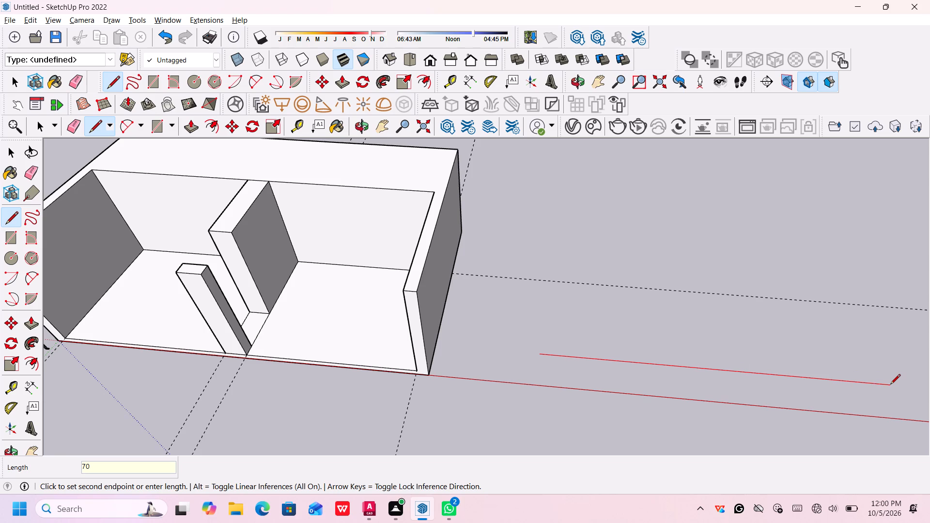
{"action": "key", "text": "Return"}
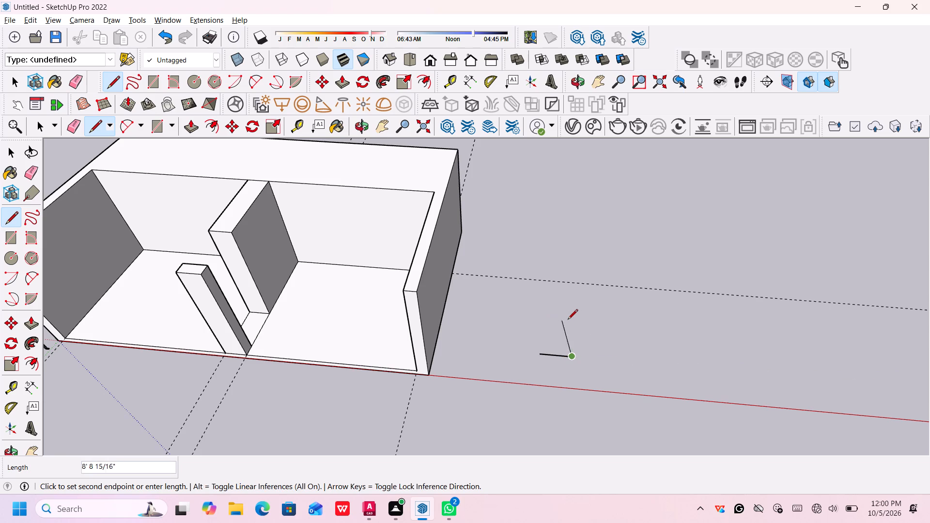
{"action": "key", "text": "Escape"}
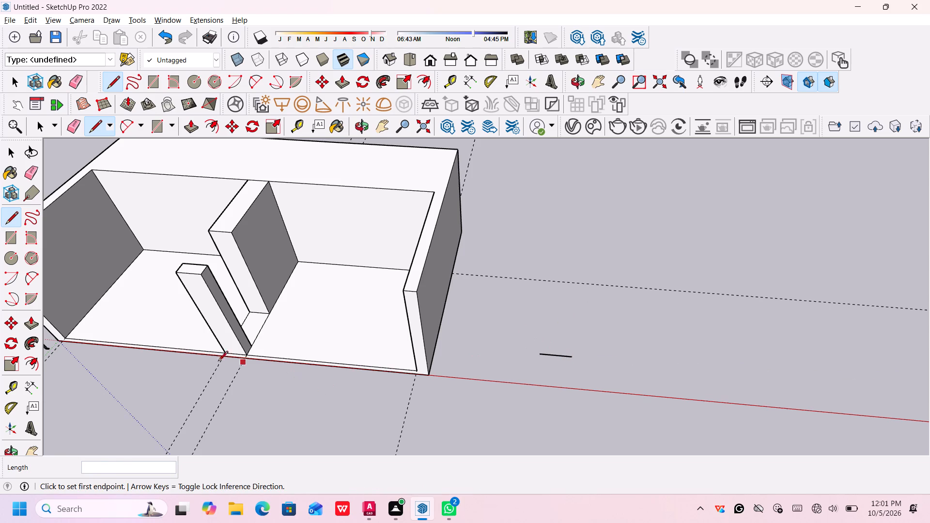
Measure the floor slab's front edge from corner to corner with the Dimension tool.
{"action": "left_click", "coordinate": [29, 386]}
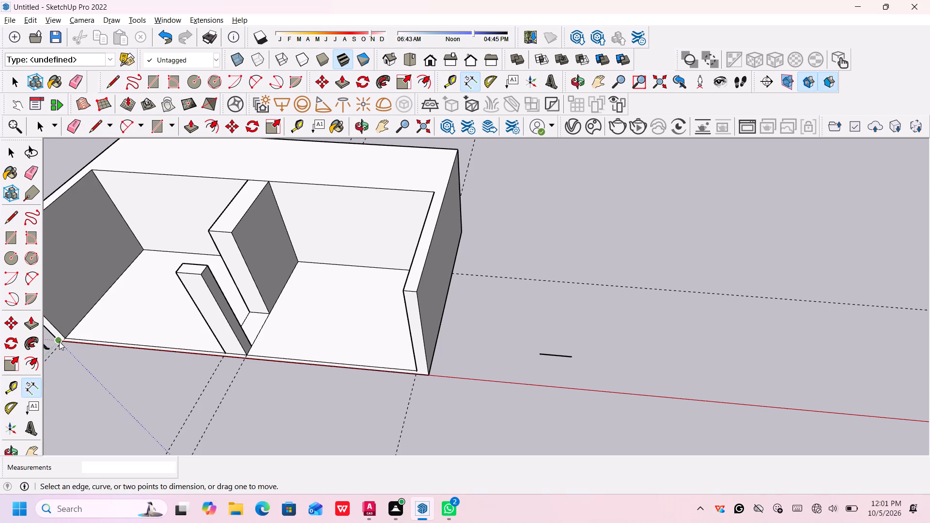
{"action": "left_click", "coordinate": [59, 341]}
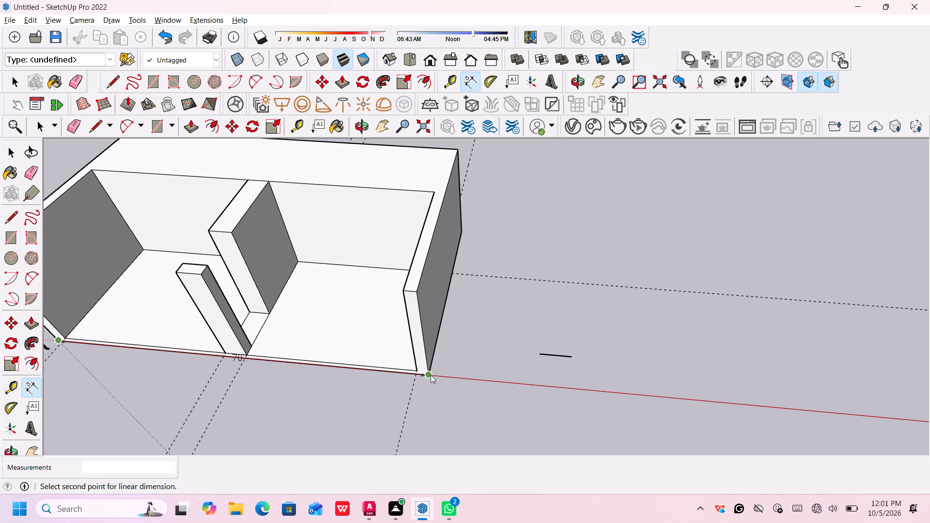
{"action": "key", "text": "Escape"}
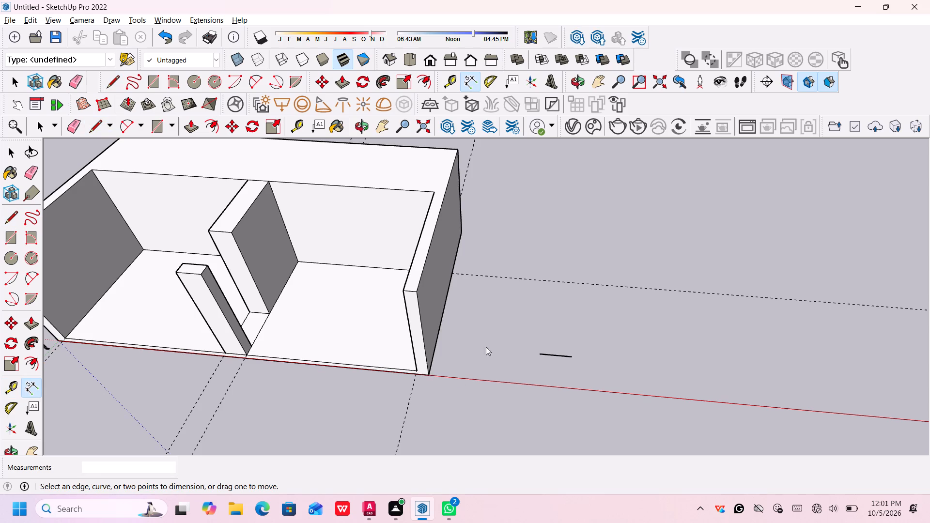
Delete the short line on the ground beside the house.
{"action": "left_click_drag", "start_coordinate": [582, 340], "coordinate": [569, 351]}
{"action": "left_click_drag", "start_coordinate": [583, 338], "coordinate": [566, 354]}
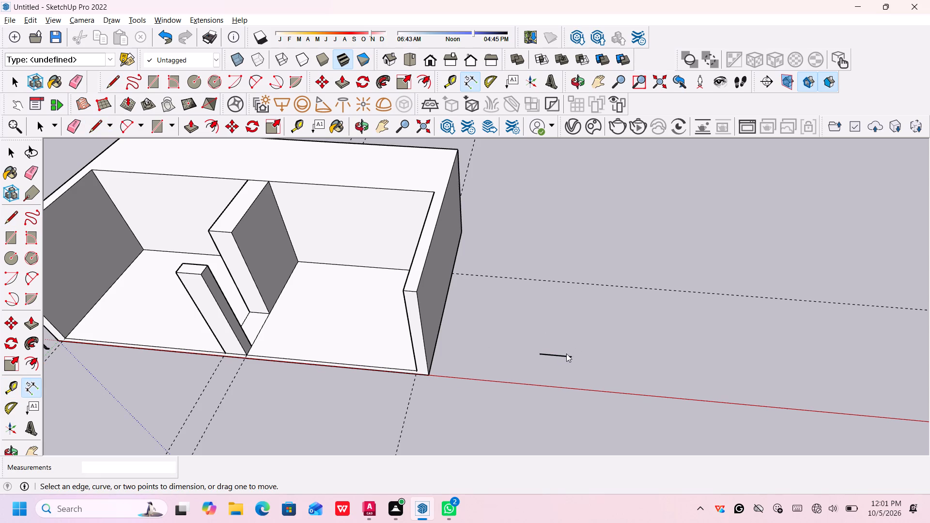
{"action": "left_click_drag", "start_coordinate": [566, 354], "coordinate": [562, 355]}
{"action": "left_click", "coordinate": [562, 355]}
{"action": "left_click", "coordinate": [561, 354]}
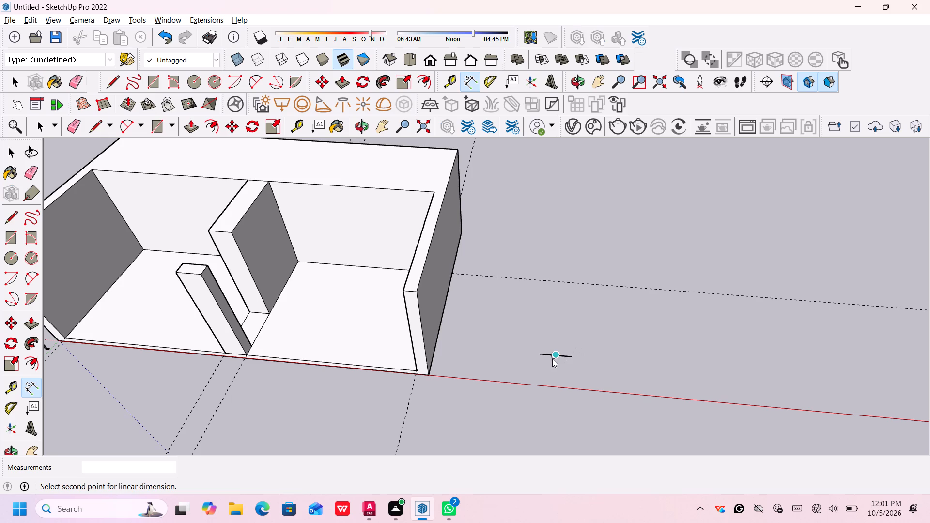
{"action": "key", "text": "Delete"}
{"action": "key", "text": "Delete"}
{"action": "key", "text": "Escape"}
{"action": "left_click_drag", "start_coordinate": [587, 343], "coordinate": [552, 361]}
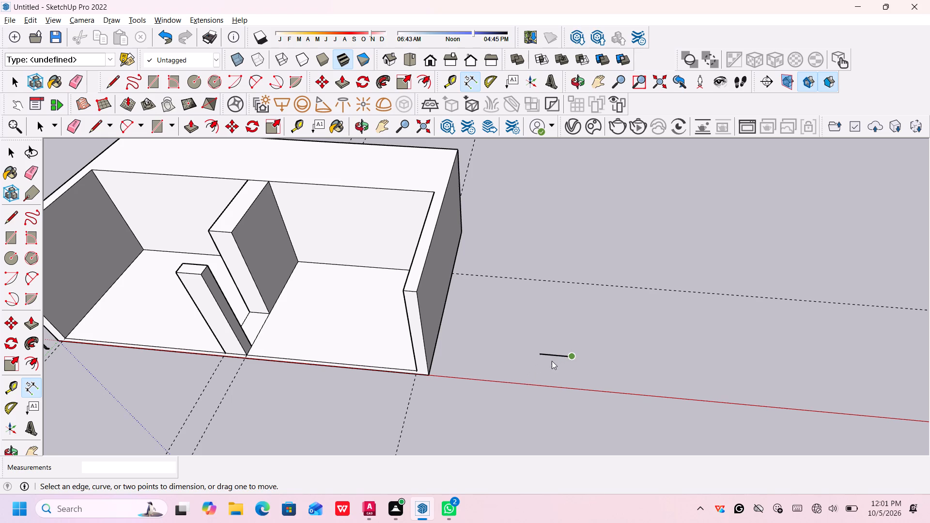
{"action": "left_click_drag", "start_coordinate": [552, 361], "coordinate": [534, 369]}
{"action": "left_click_drag", "start_coordinate": [620, 323], "coordinate": [545, 359]}
{"action": "key", "text": "space"}
{"action": "left_click_drag", "start_coordinate": [589, 340], "coordinate": [485, 381]}
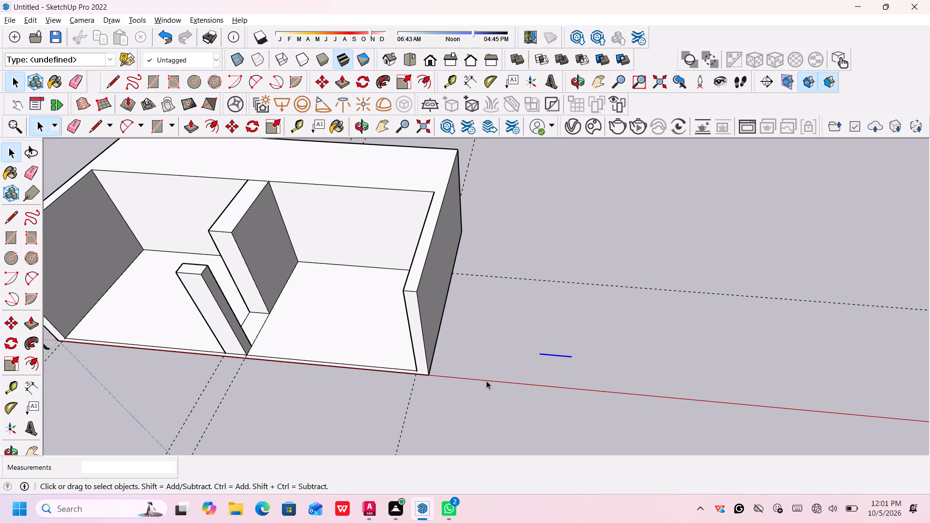
{"action": "key", "text": "Delete"}
Draw a 70' line on the ground beside the house, parallel to the red axis.
{"action": "key", "text": "l"}
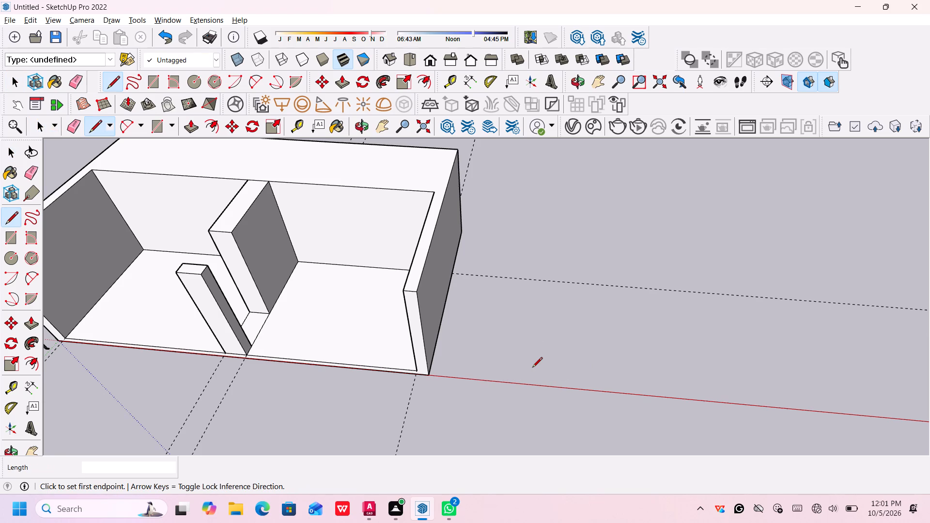
{"action": "key", "text": "Return"}
{"action": "left_click", "coordinate": [493, 363]}
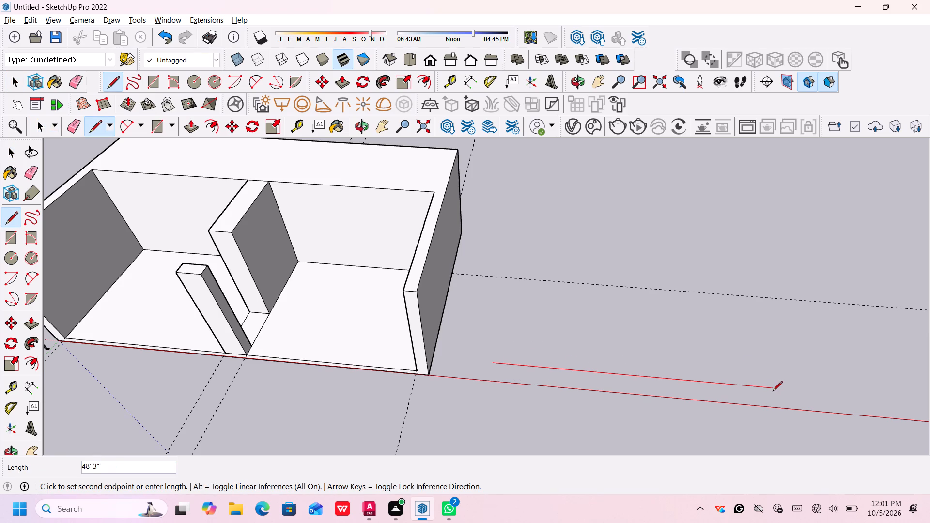
{"action": "type", "text": "70"}
{"action": "key", "text": "apostrophe"}
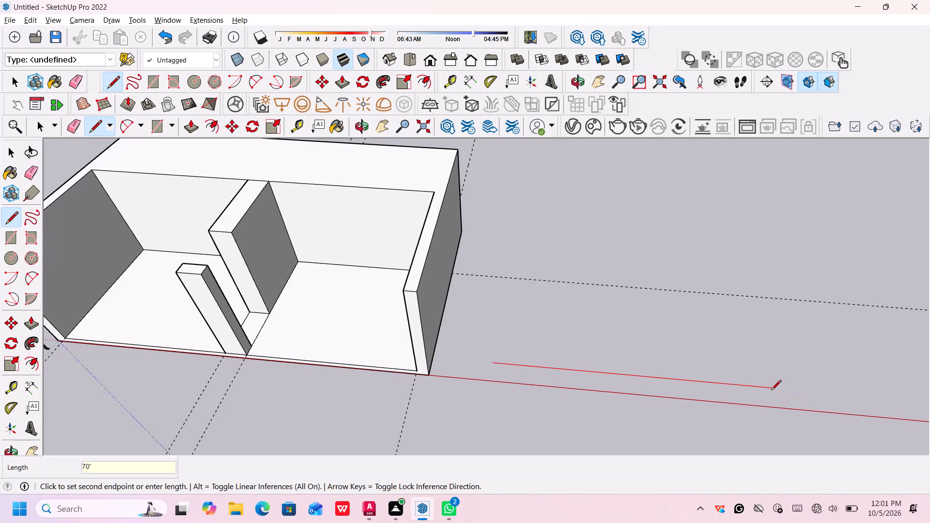
{"action": "key", "text": "Return"}
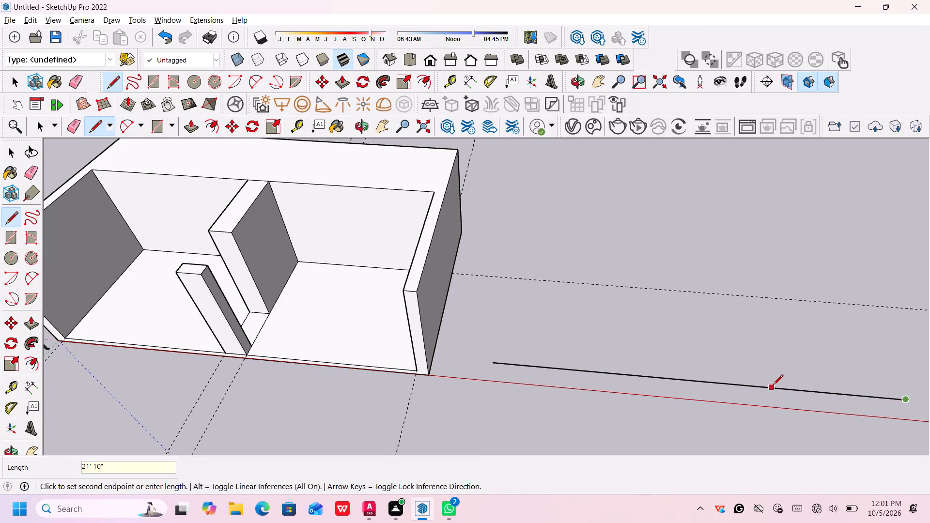
Complete the rectangle from the line's far end with a 40' side along the green axis, a 70' back edge and a closing side.
{"action": "scroll", "coordinate": [905, 277], "scroll_direction": "down", "scroll_amount": 2}
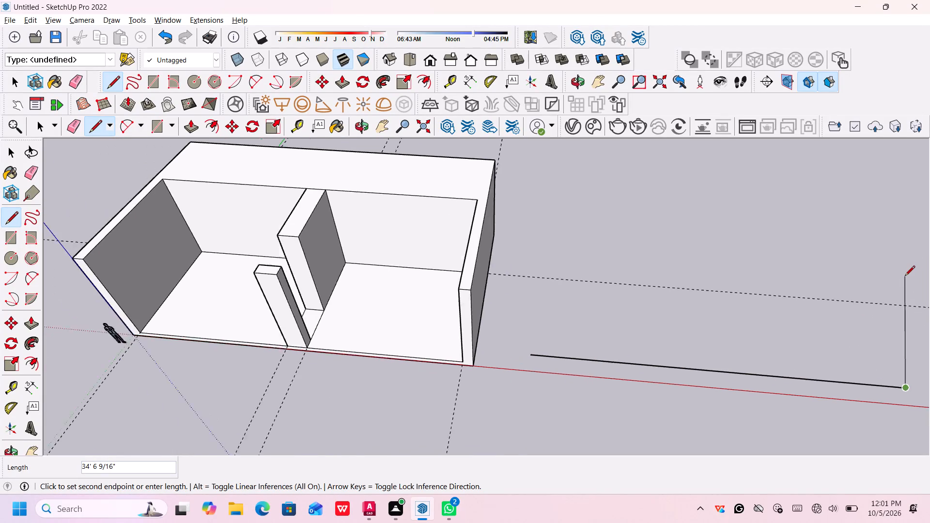
{"action": "scroll", "coordinate": [905, 277], "scroll_direction": "down", "scroll_amount": 3}
{"action": "middle_click_drag", "start_coordinate": [903, 277], "coordinate": [899, 257]}
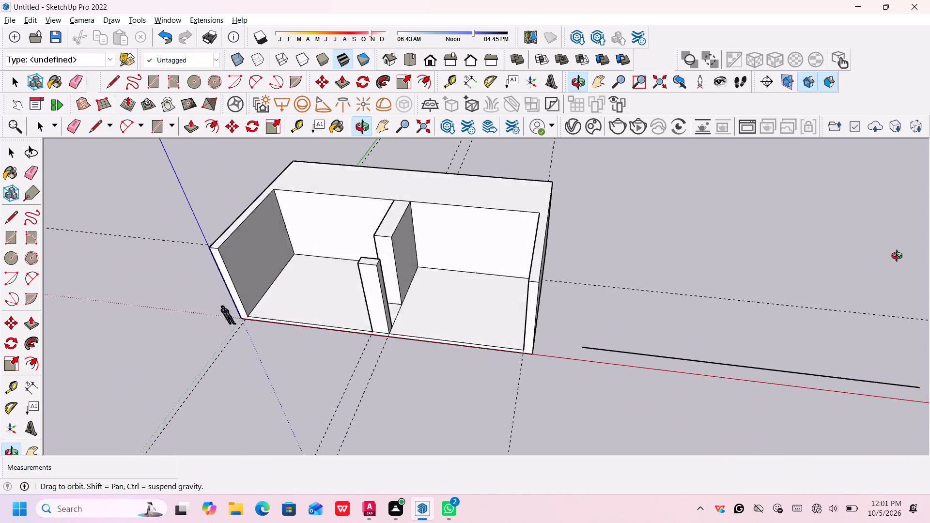
{"action": "middle_click_drag", "start_coordinate": [899, 257], "coordinate": [908, 244]}
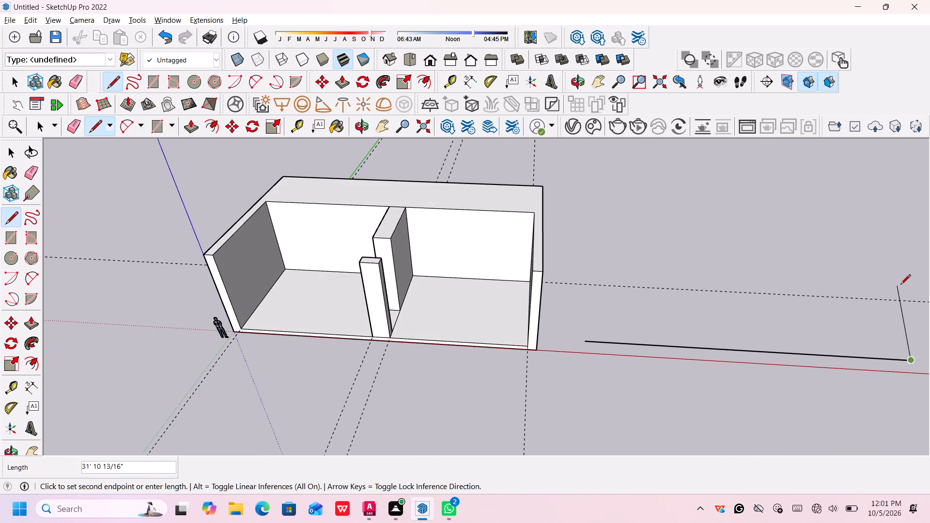
{"action": "middle_click_drag", "start_coordinate": [900, 285], "coordinate": [605, 303], "text": "shift"}
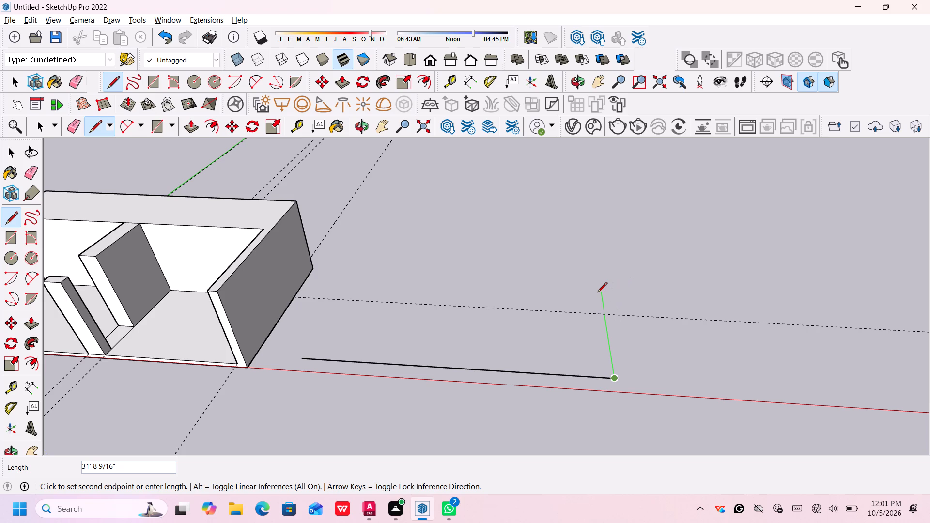
{"action": "type", "text": "40"}
{"action": "key", "text": "apostrophe"}
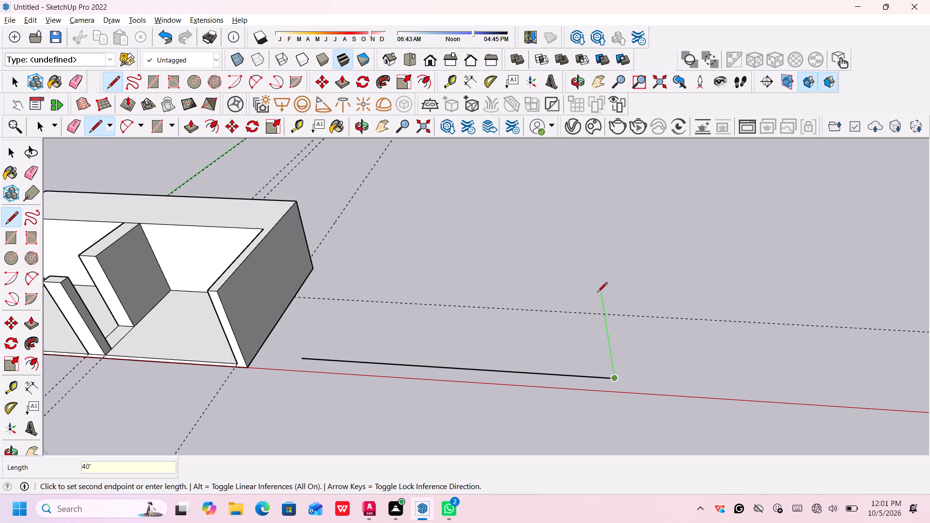
{"action": "key", "text": "Return"}
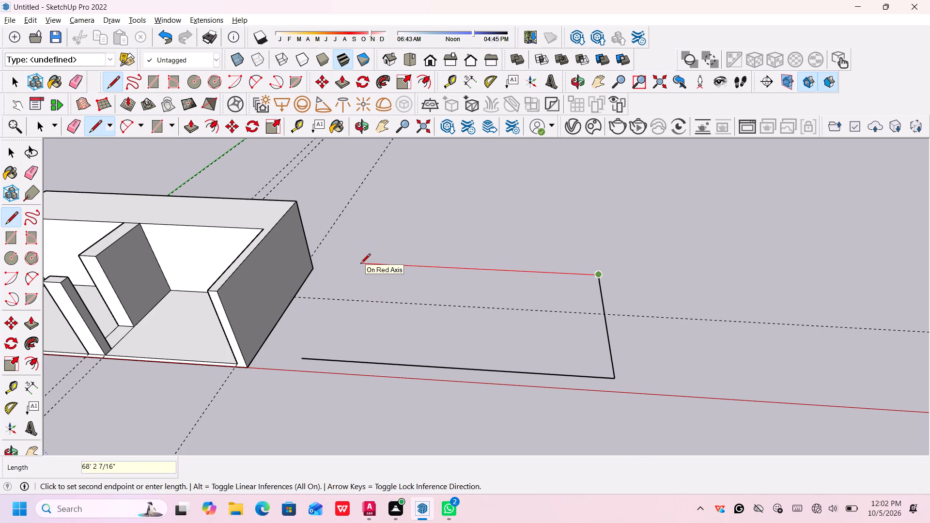
{"action": "type", "text": "70'"}
{"action": "key", "text": "Return"}
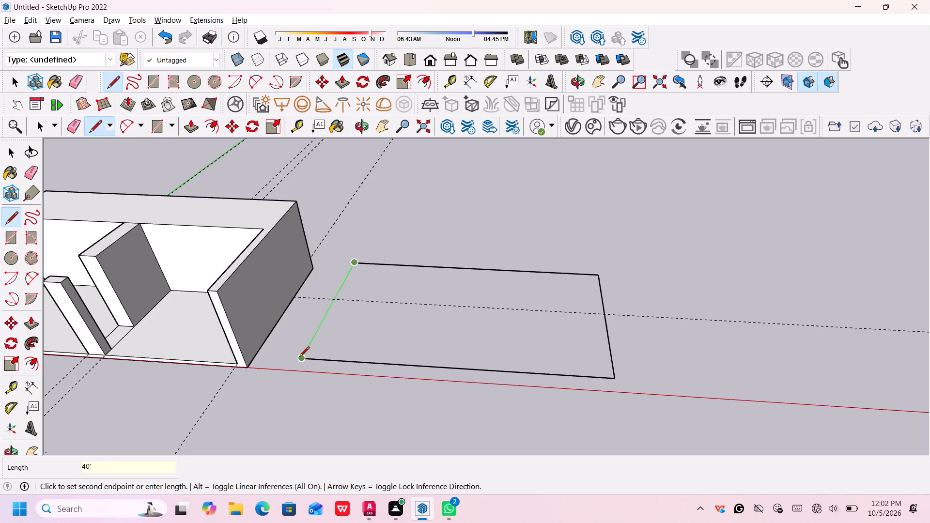
{"action": "left_click", "coordinate": [299, 357]}
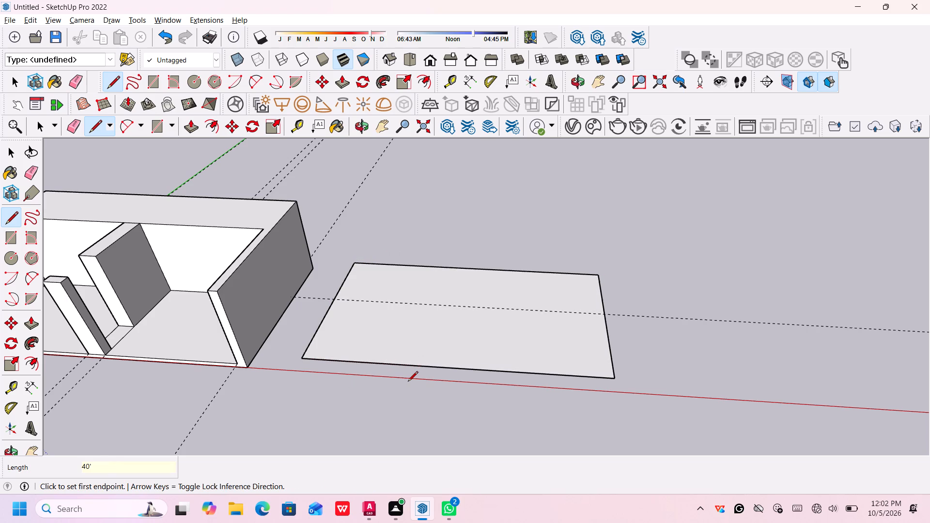
Push/Pull the new rectangle on the ground upward by 1' to form a slab.
{"action": "key", "text": "space"}
{"action": "key", "text": "p"}
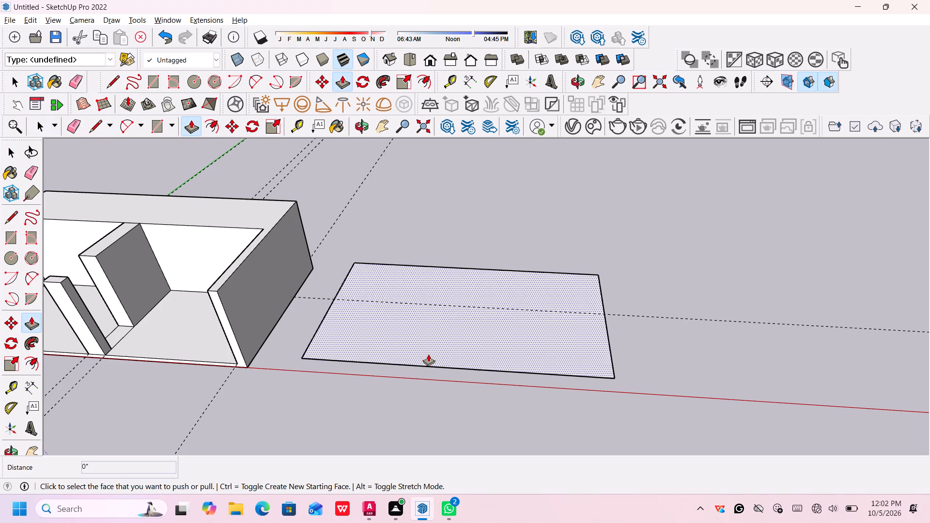
{"action": "left_click", "coordinate": [445, 331]}
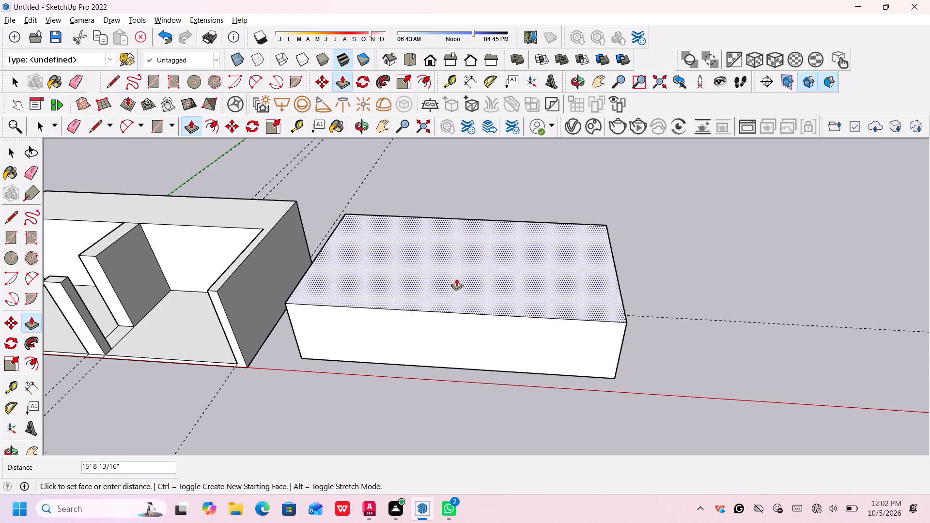
{"action": "key", "text": "1"}
{"action": "key", "text": "apostrophe"}
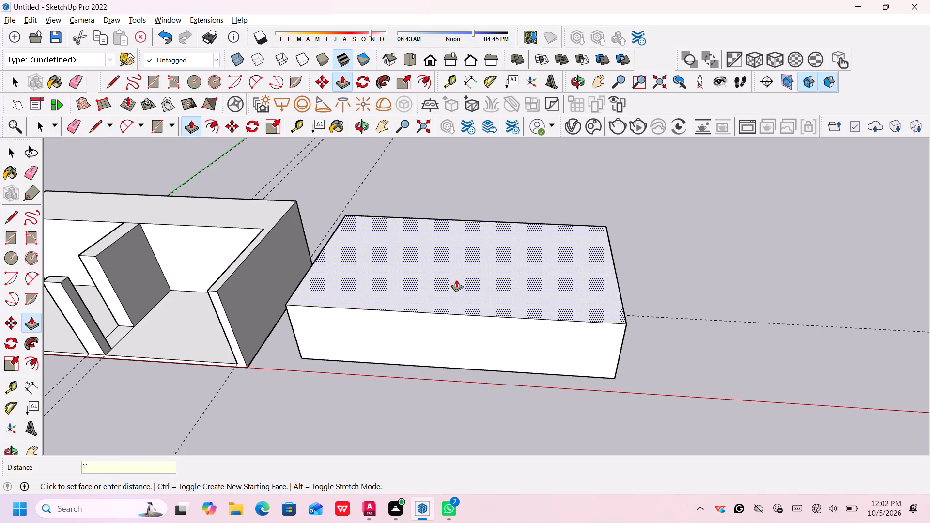
{"action": "key", "text": "Return"}
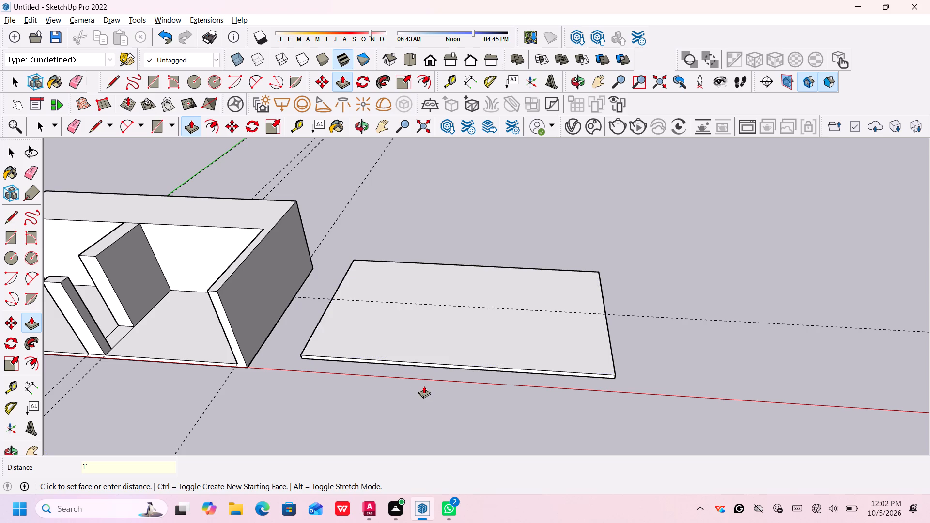
{"action": "key", "text": "space"}
Erase the four guide lines that run through the house parallel to the green axis.
{"action": "middle_click_drag", "start_coordinate": [417, 386], "coordinate": [418, 387]}
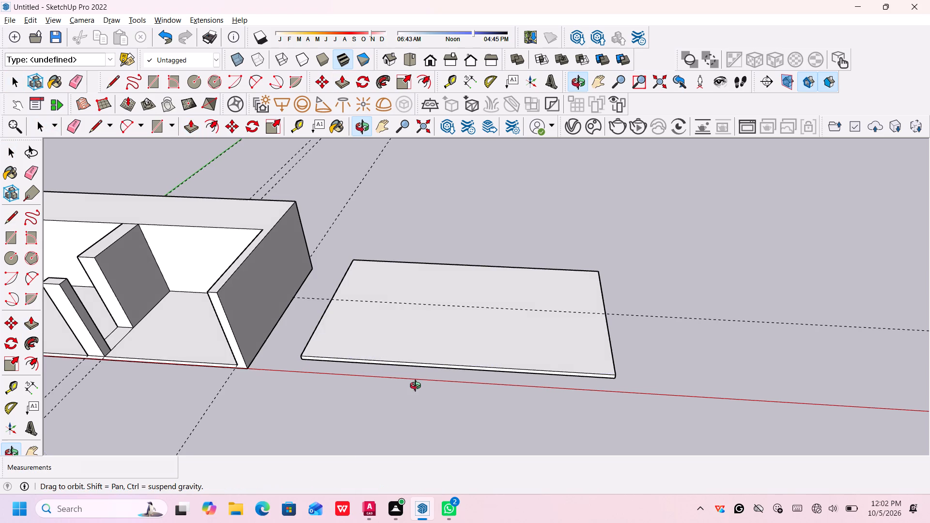
{"action": "middle_click_drag", "start_coordinate": [418, 387], "coordinate": [457, 401]}
{"action": "scroll", "coordinate": [290, 374], "scroll_direction": "down", "scroll_amount": 11}
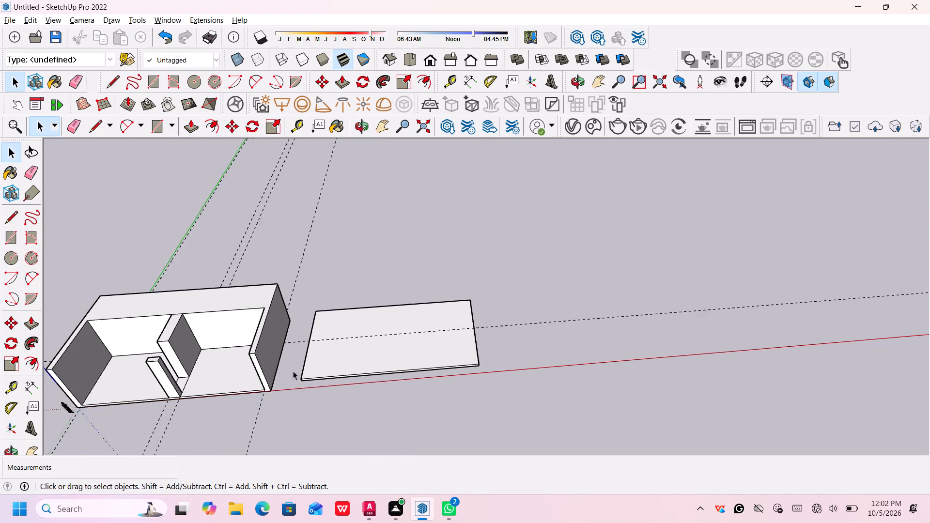
{"action": "scroll", "coordinate": [293, 371], "scroll_direction": "down", "scroll_amount": 1}
{"action": "middle_click", "coordinate": [270, 390]}
{"action": "middle_click_drag", "start_coordinate": [273, 390], "coordinate": [321, 382], "text": "shift"}
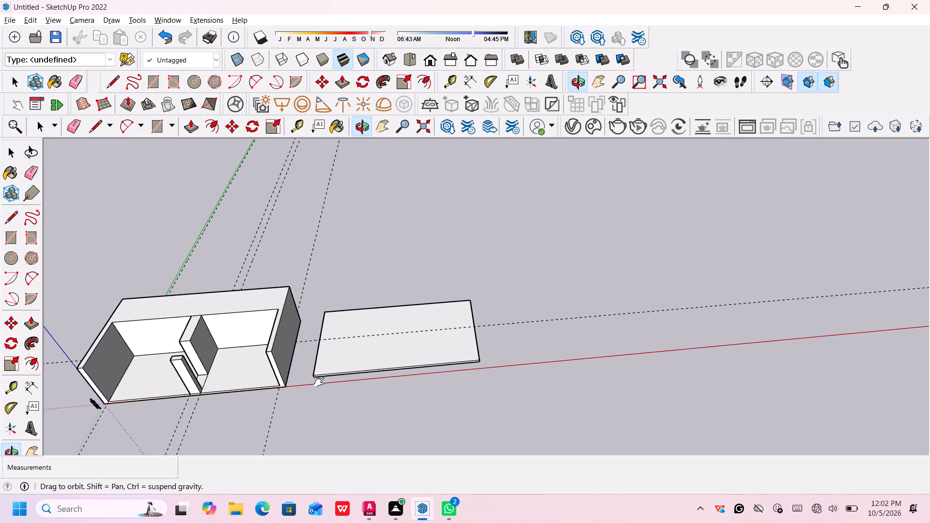
{"action": "middle_click_drag", "start_coordinate": [321, 382], "coordinate": [489, 380], "text": "shift"}
{"action": "scroll", "coordinate": [396, 366], "scroll_direction": "up", "scroll_amount": 3}
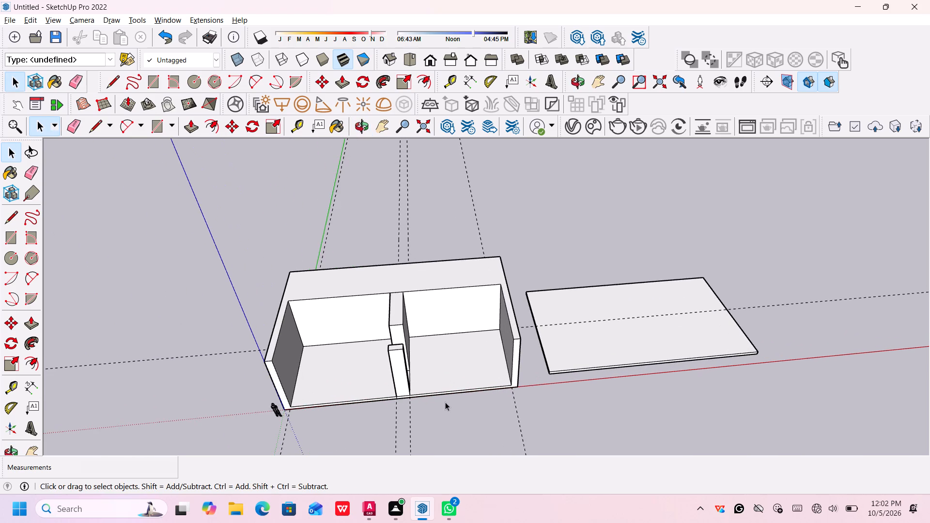
{"action": "scroll", "coordinate": [531, 416], "scroll_direction": "down", "scroll_amount": 2}
{"action": "left_click", "coordinate": [558, 410]}
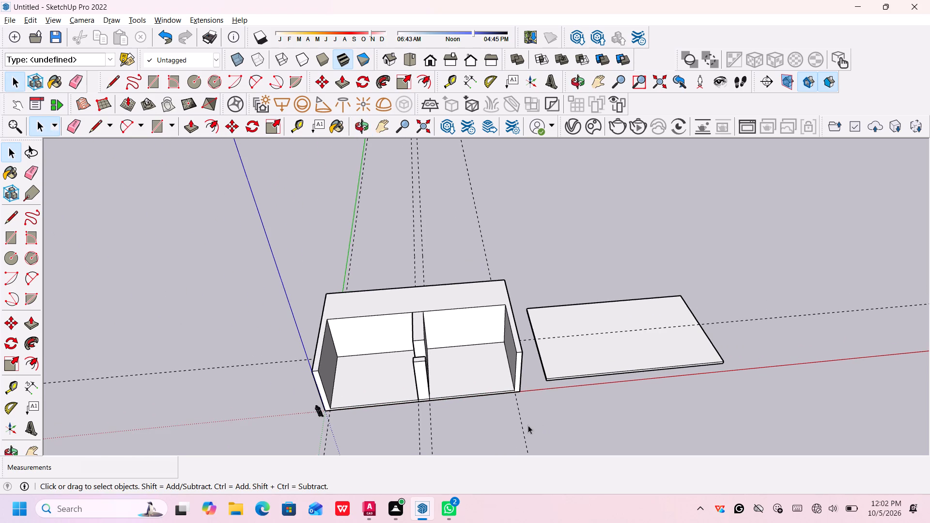
{"action": "left_click", "coordinate": [522, 427]}
{"action": "key", "text": "e"}
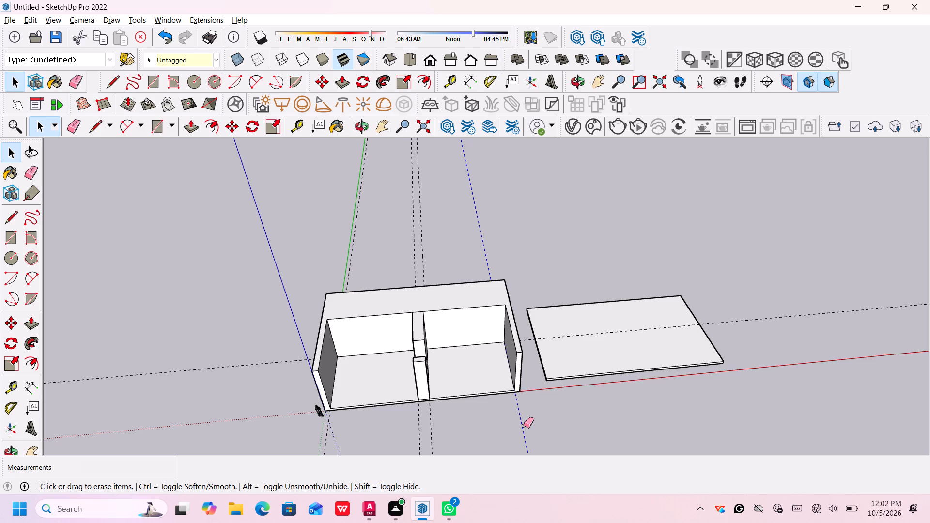
{"action": "left_click", "coordinate": [524, 426]}
{"action": "left_click", "coordinate": [520, 423]}
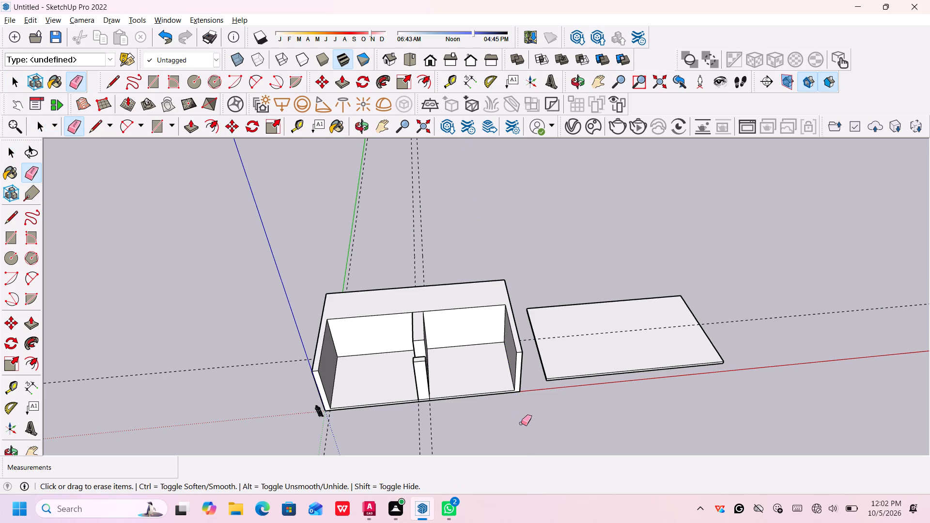
{"action": "left_click", "coordinate": [429, 426]}
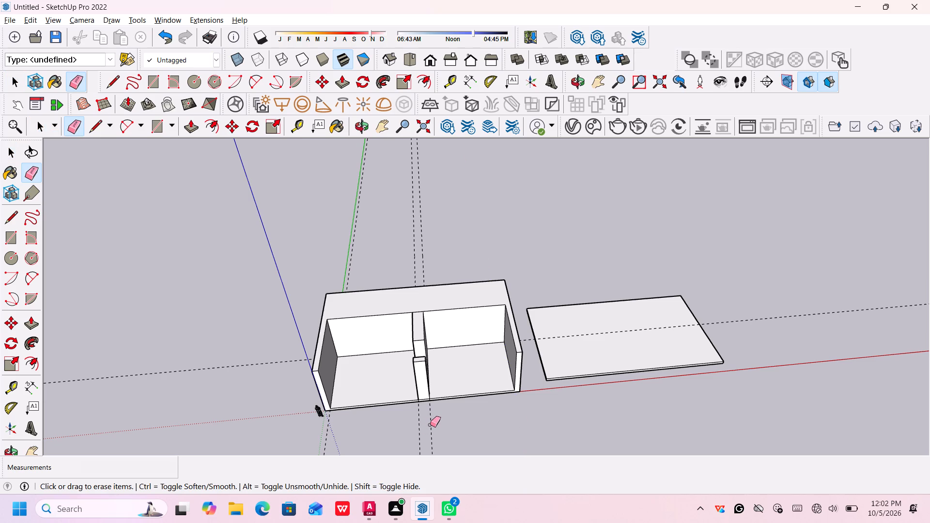
{"action": "left_click", "coordinate": [431, 425]}
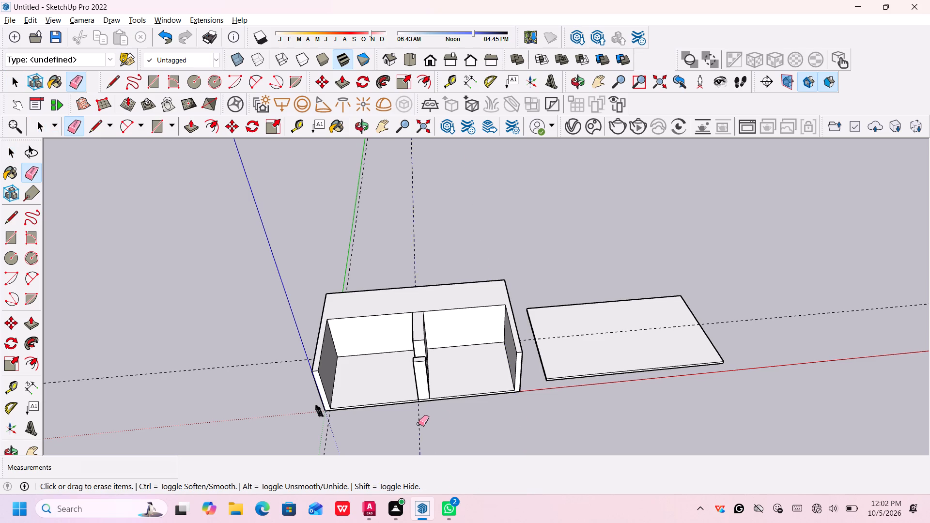
{"action": "left_click", "coordinate": [418, 424]}
{"action": "left_click_drag", "start_coordinate": [433, 416], "coordinate": [317, 431]}
{"action": "left_click", "coordinate": [342, 429]}
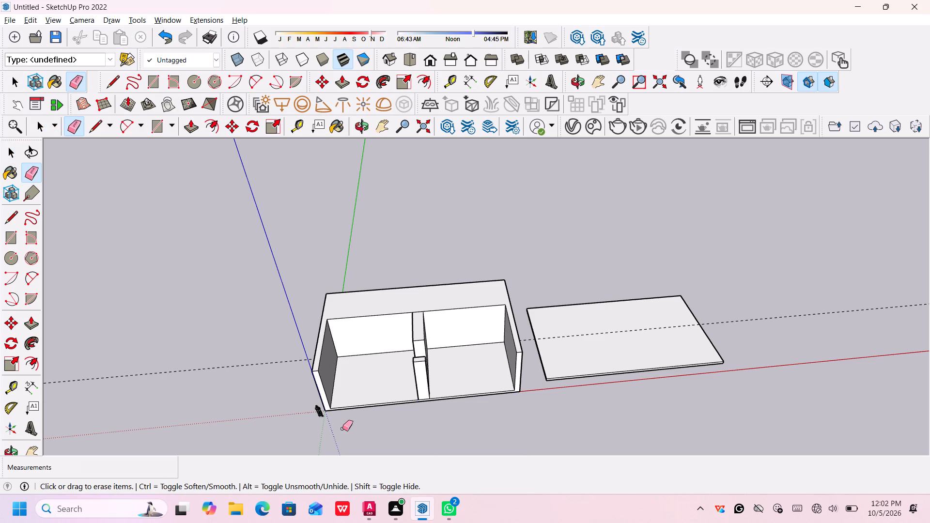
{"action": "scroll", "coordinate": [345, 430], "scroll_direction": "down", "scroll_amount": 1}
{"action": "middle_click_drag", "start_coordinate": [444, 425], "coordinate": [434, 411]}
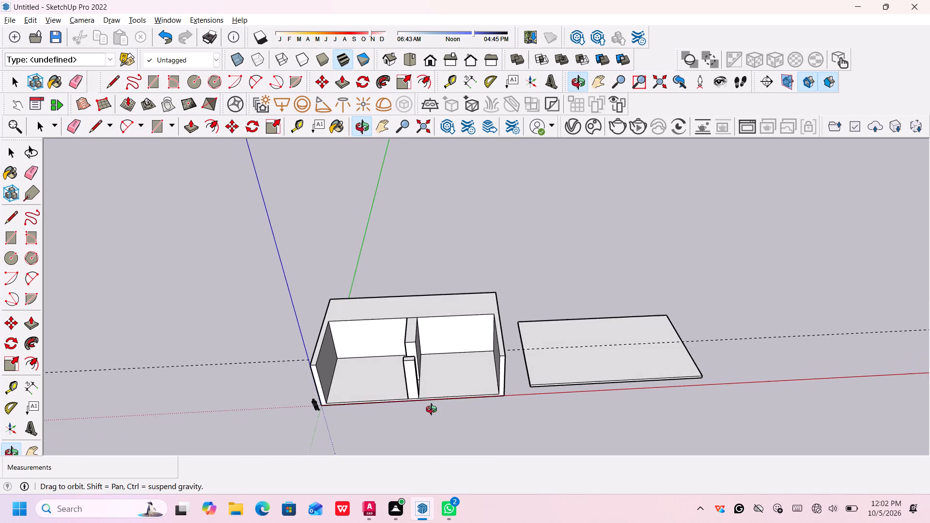
Erase the remaining guide line that runs through the house and slab parallel to the red axis.
{"action": "middle_click_drag", "start_coordinate": [434, 411], "coordinate": [436, 414]}
{"action": "middle_click", "coordinate": [435, 425]}
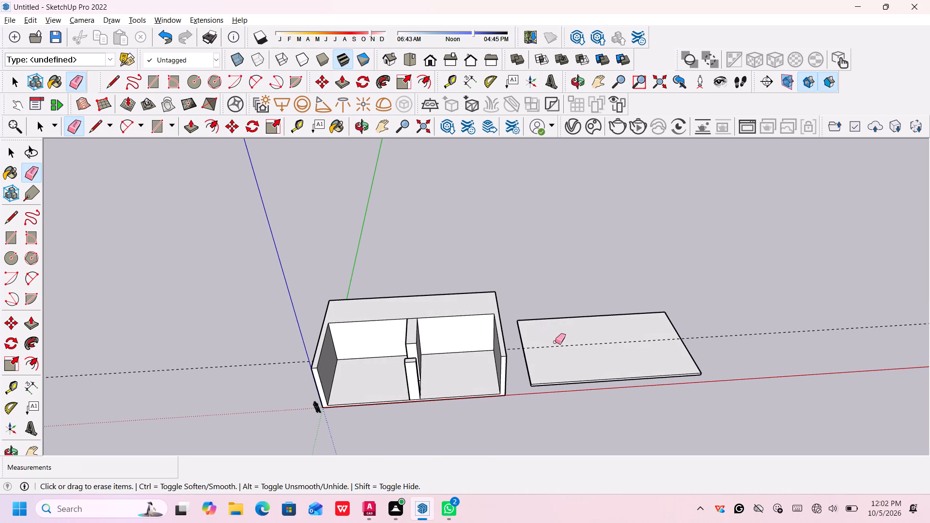
{"action": "left_click", "coordinate": [762, 334]}
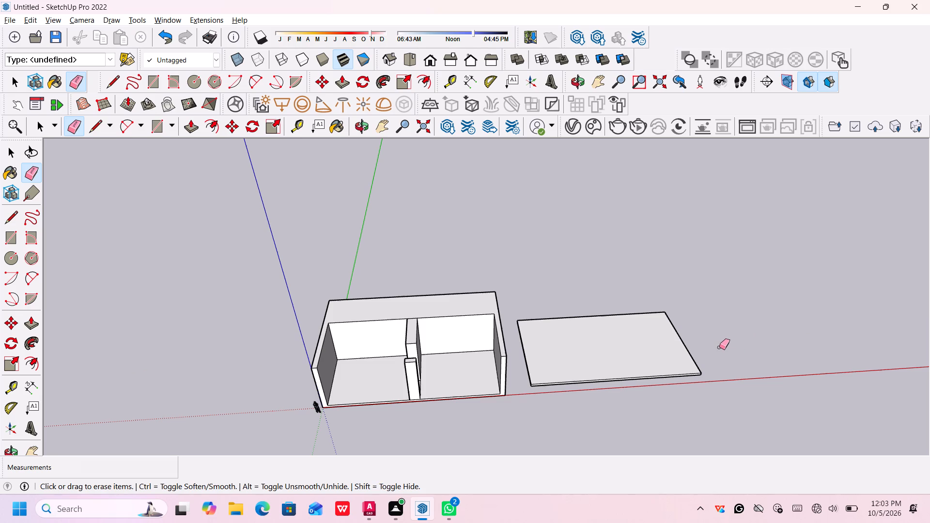
{"action": "middle_click_drag", "start_coordinate": [719, 347], "coordinate": [715, 342]}
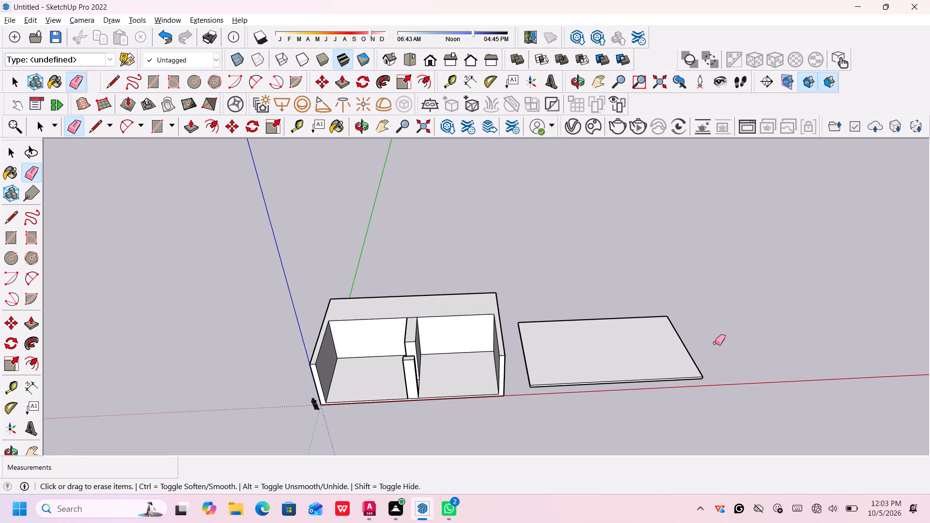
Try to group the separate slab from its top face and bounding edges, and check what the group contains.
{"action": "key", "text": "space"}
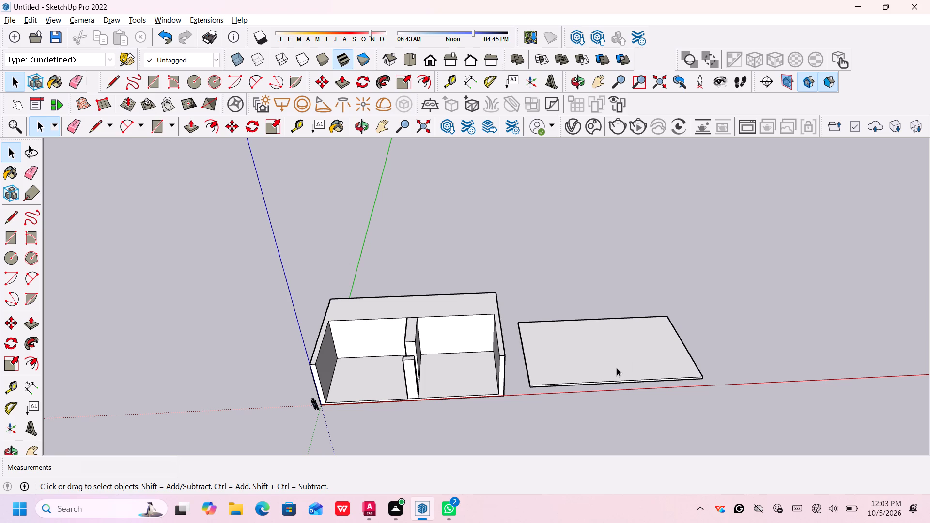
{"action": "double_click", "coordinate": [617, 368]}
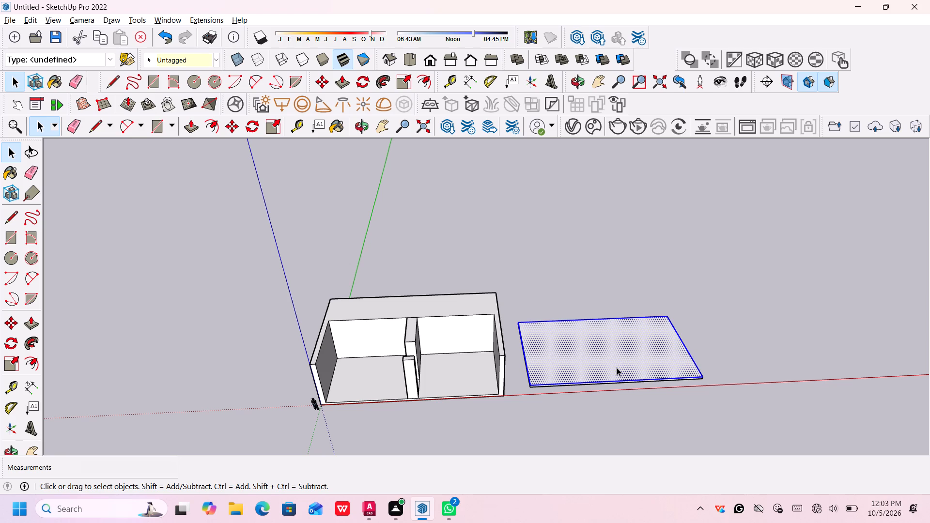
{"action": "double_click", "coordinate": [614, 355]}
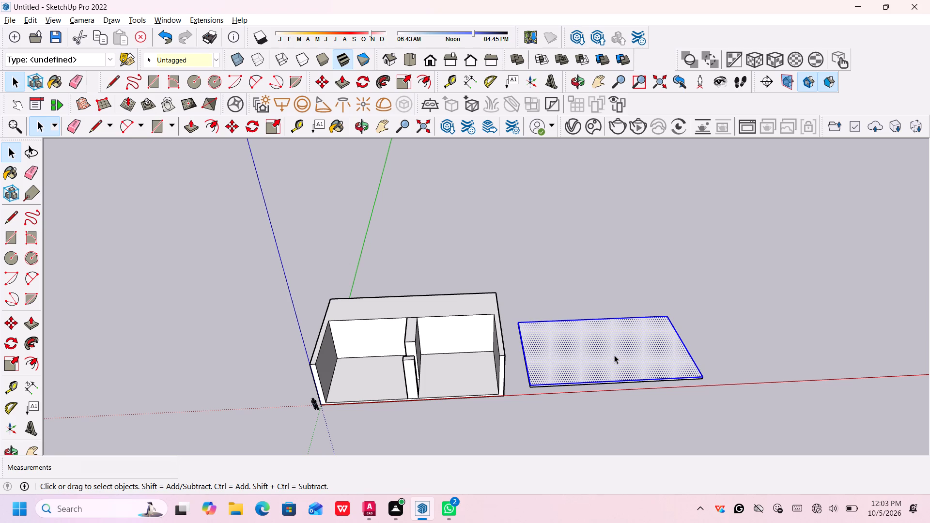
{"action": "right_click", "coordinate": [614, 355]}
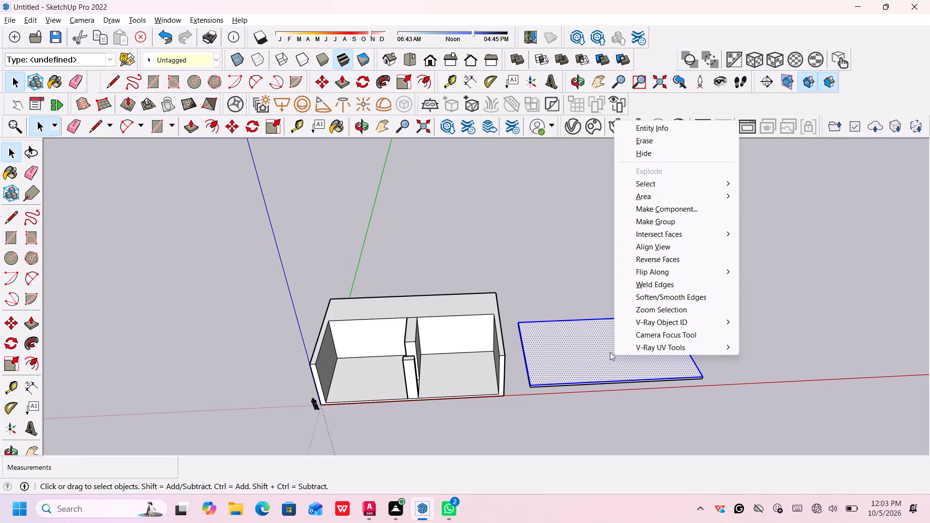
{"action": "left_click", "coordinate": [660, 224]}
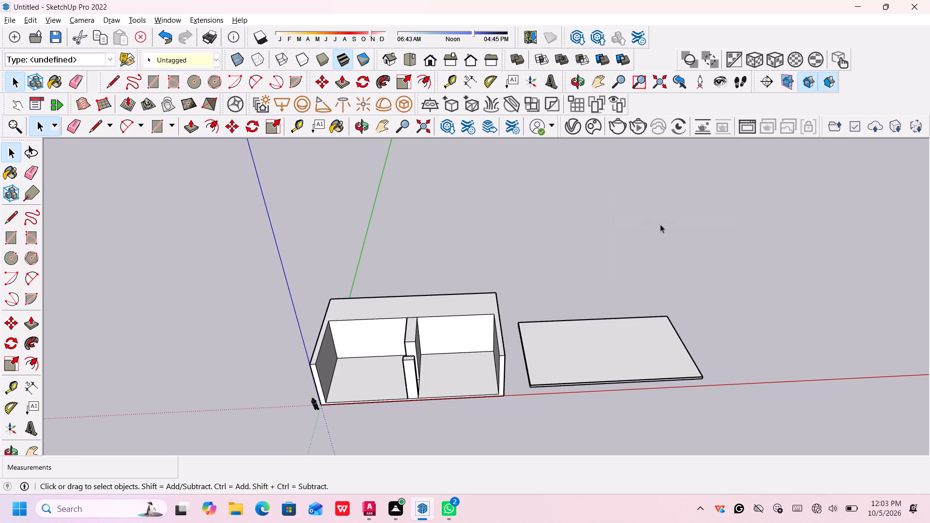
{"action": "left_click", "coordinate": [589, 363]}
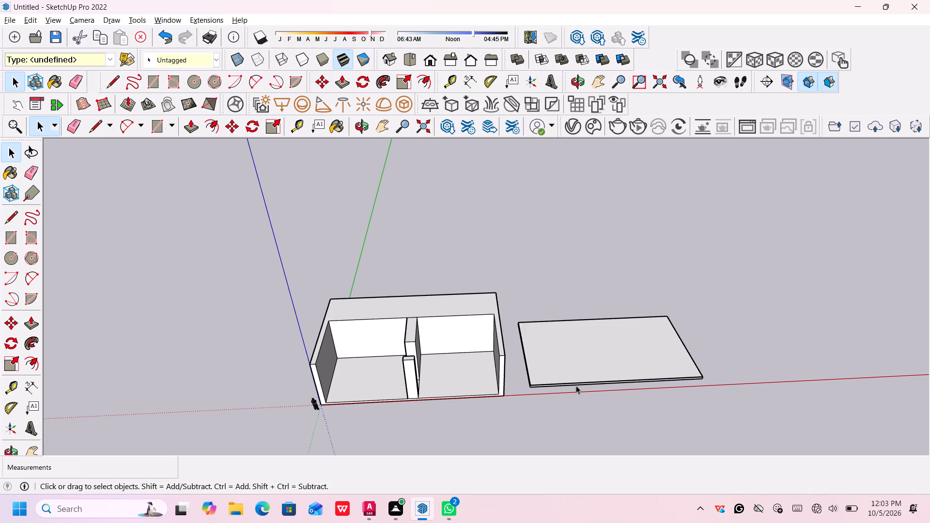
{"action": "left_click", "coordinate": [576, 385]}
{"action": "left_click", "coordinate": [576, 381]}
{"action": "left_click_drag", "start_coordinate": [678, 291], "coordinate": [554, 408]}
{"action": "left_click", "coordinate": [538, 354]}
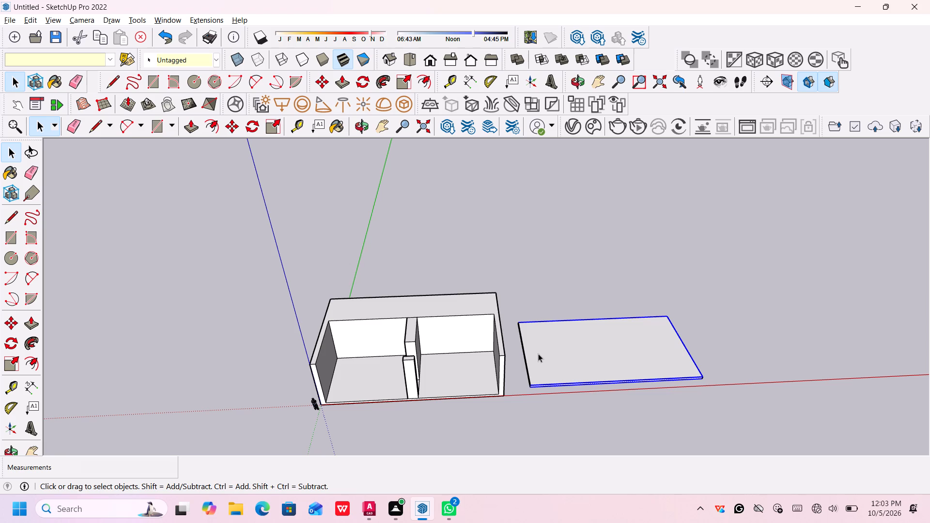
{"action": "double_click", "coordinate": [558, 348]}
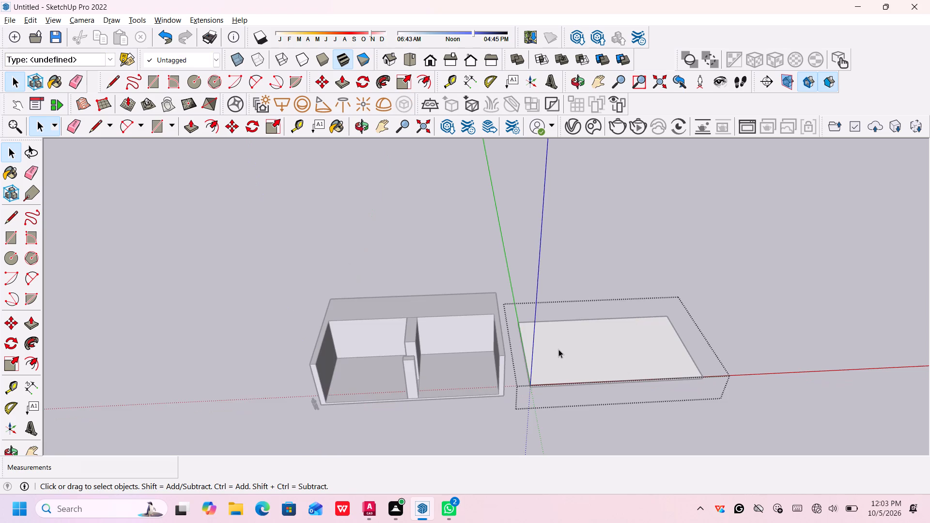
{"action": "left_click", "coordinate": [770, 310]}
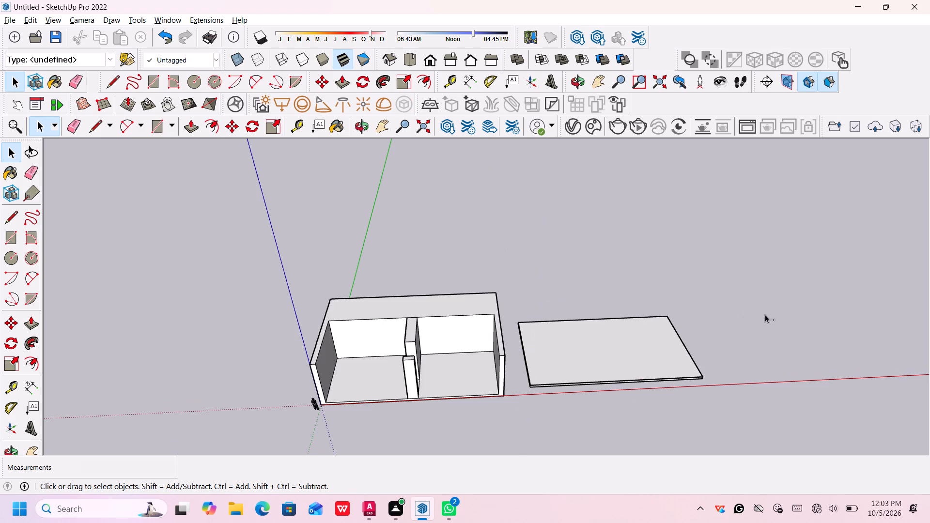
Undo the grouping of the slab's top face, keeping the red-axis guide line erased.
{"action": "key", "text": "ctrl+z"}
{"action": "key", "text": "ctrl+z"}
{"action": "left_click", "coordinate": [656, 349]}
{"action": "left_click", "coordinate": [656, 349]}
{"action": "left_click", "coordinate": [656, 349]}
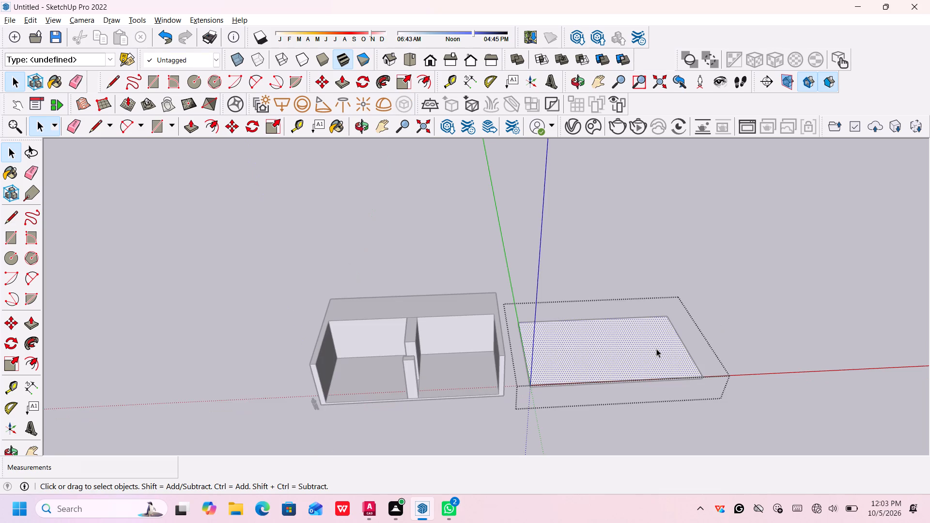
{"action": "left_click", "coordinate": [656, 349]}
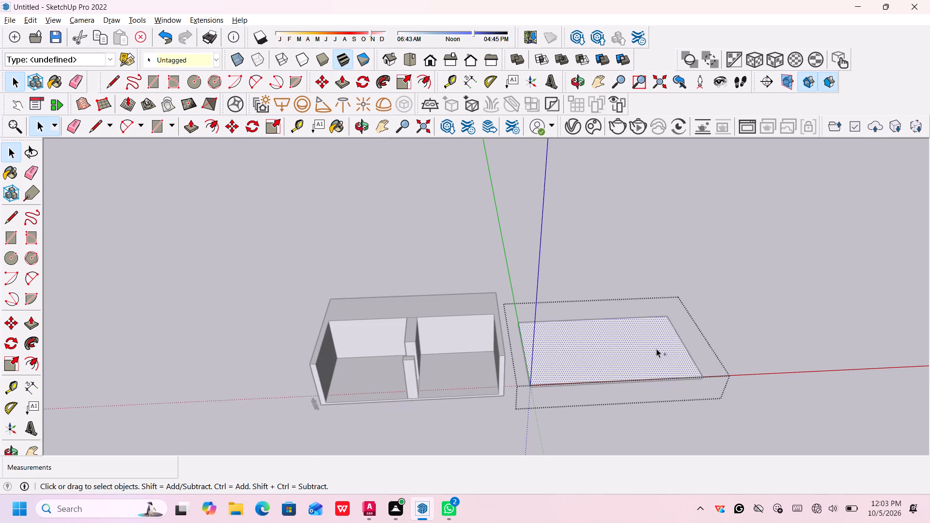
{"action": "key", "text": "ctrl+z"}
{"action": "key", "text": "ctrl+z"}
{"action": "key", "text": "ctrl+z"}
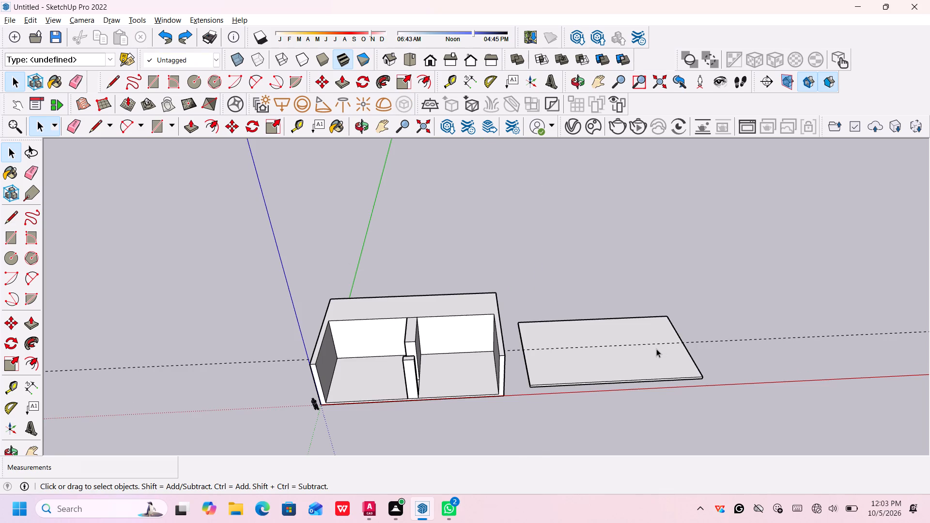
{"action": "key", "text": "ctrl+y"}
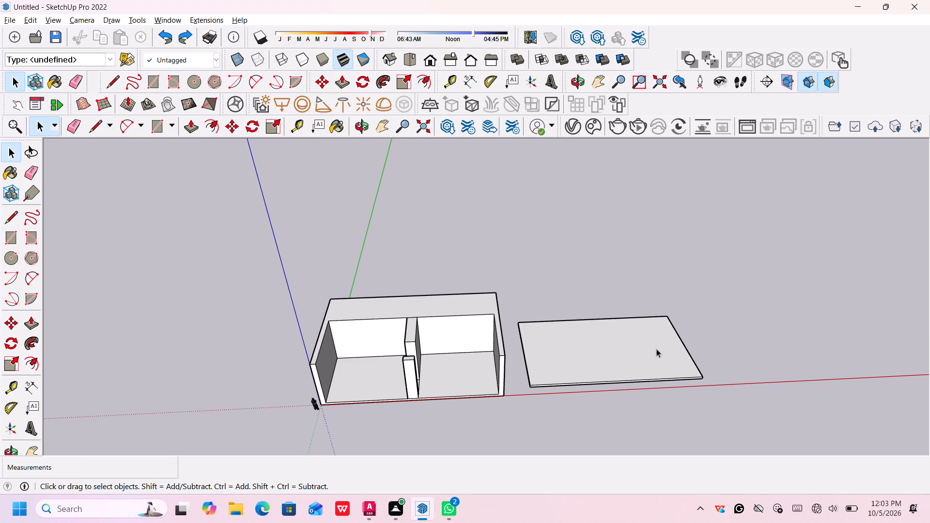
Select all connected faces and edges of the separate slab and make them a group.
{"action": "left_click", "coordinate": [656, 349]}
{"action": "left_click", "coordinate": [656, 349]}
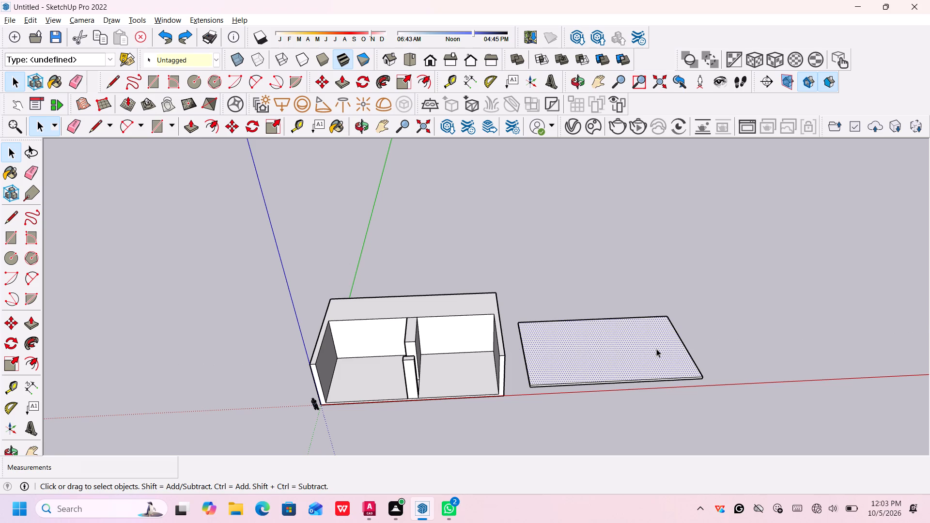
{"action": "left_click", "coordinate": [656, 349]}
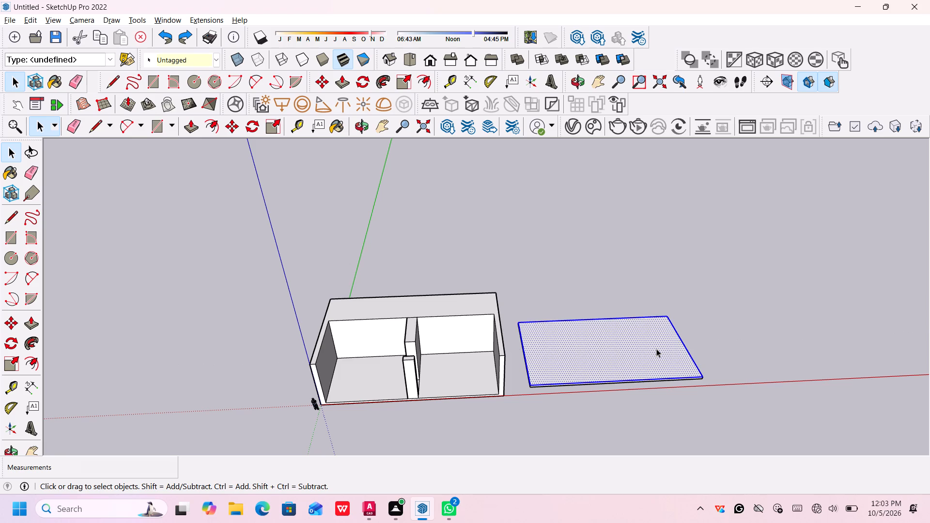
{"action": "scroll", "coordinate": [656, 349], "scroll_direction": "up", "scroll_amount": 15}
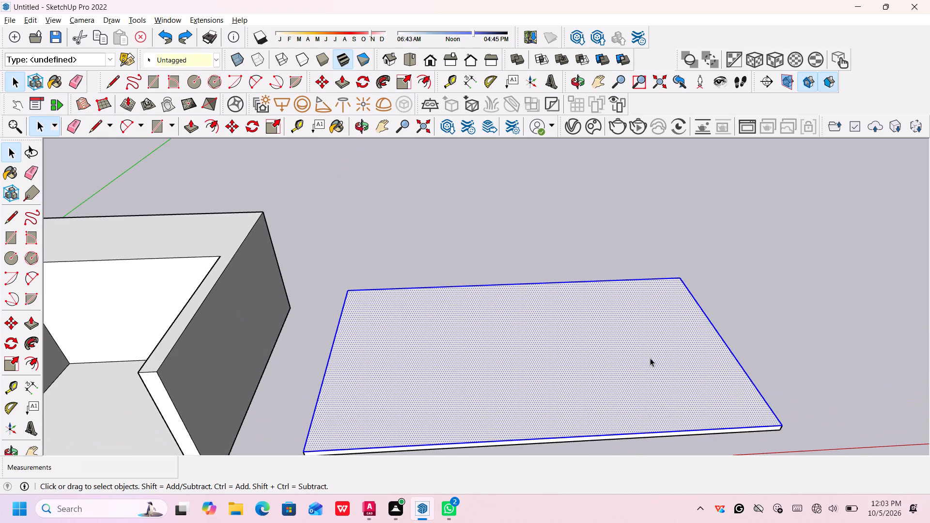
{"action": "middle_click_drag", "start_coordinate": [651, 393], "coordinate": [666, 286]}
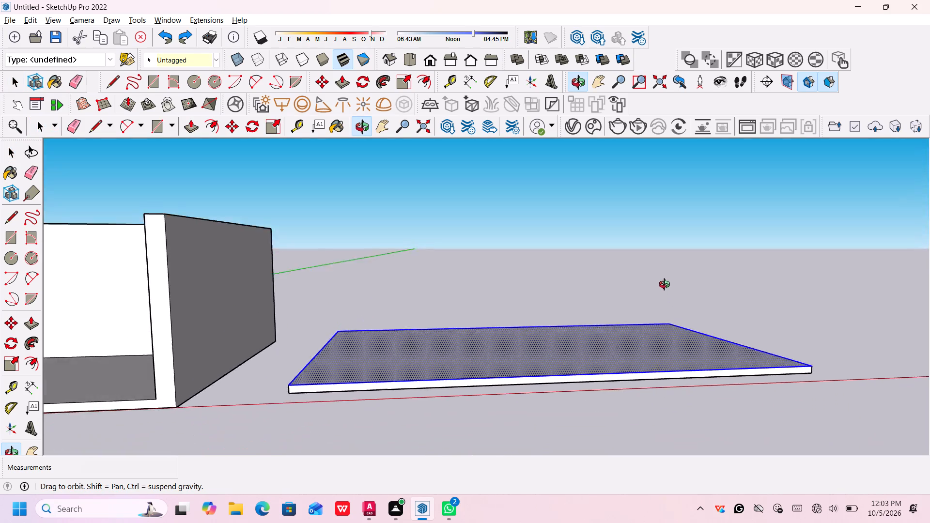
{"action": "middle_click_drag", "start_coordinate": [666, 286], "coordinate": [674, 305]}
{"action": "scroll", "coordinate": [542, 378], "scroll_direction": "up", "scroll_amount": 1}
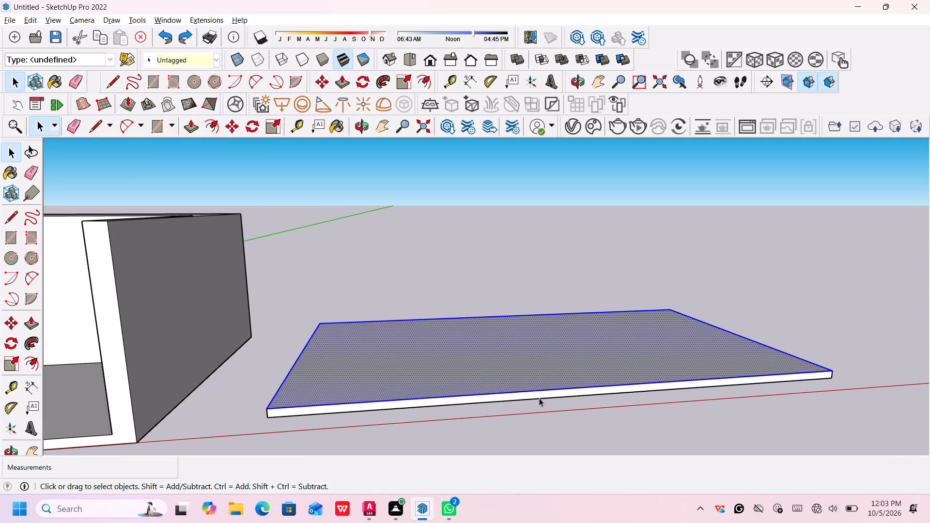
{"action": "left_click", "coordinate": [539, 398]}
{"action": "double_click", "coordinate": [558, 356]}
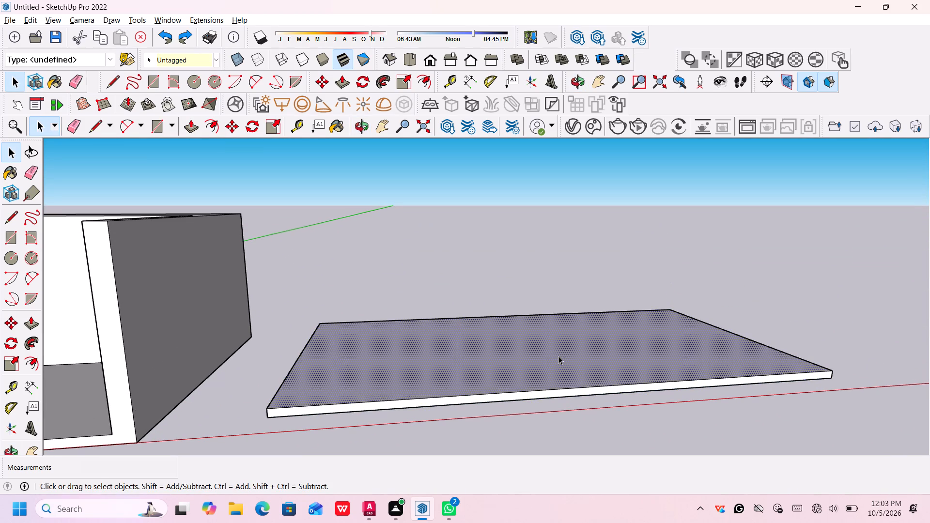
{"action": "left_click", "coordinate": [558, 356]}
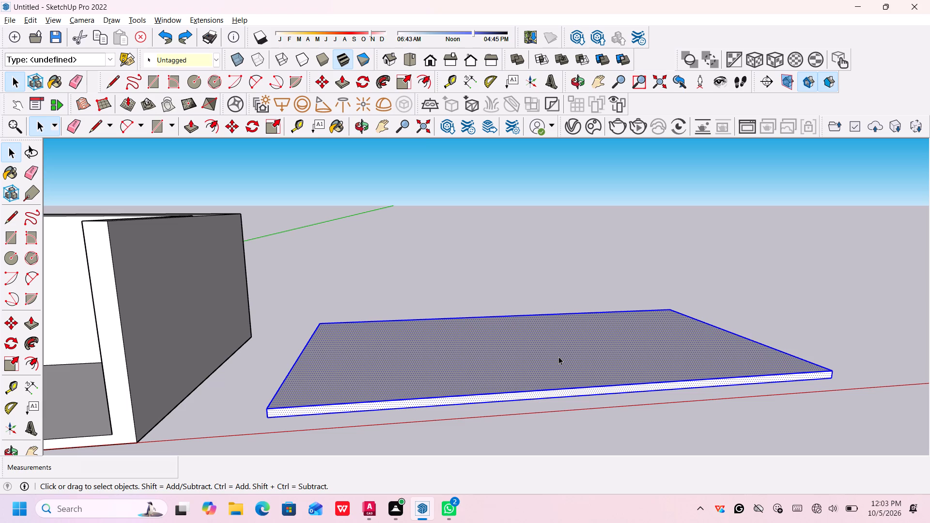
{"action": "right_click", "coordinate": [558, 356]}
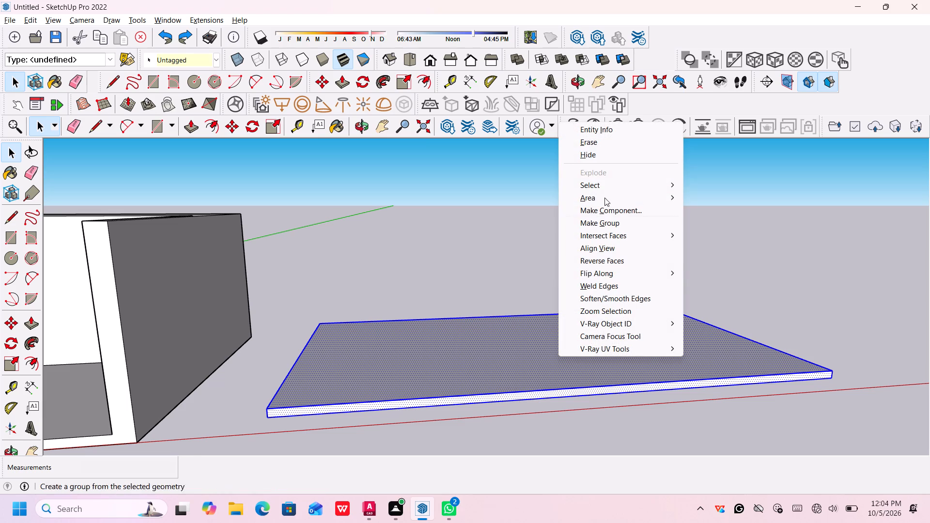
{"action": "left_click", "coordinate": [607, 224]}
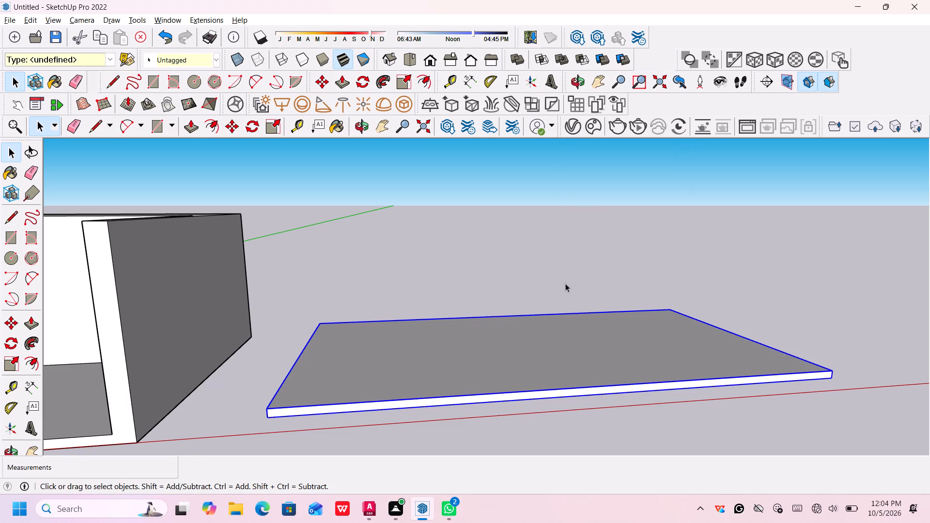
Copy the grouped slab from its lower back corner nearest the house onto the top back corner of the end wall above the green axis.
{"action": "scroll", "coordinate": [565, 283], "scroll_direction": "down", "scroll_amount": 5}
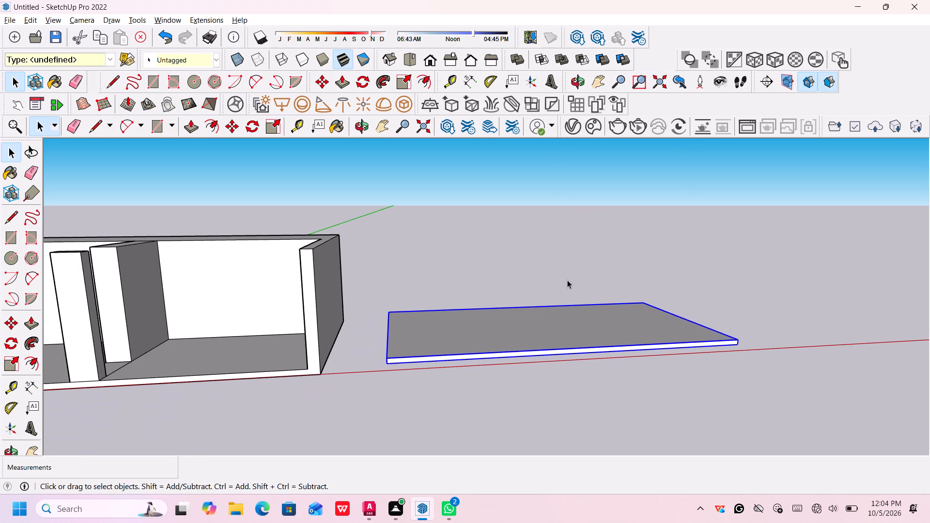
{"action": "middle_click_drag", "start_coordinate": [568, 280], "coordinate": [569, 315]}
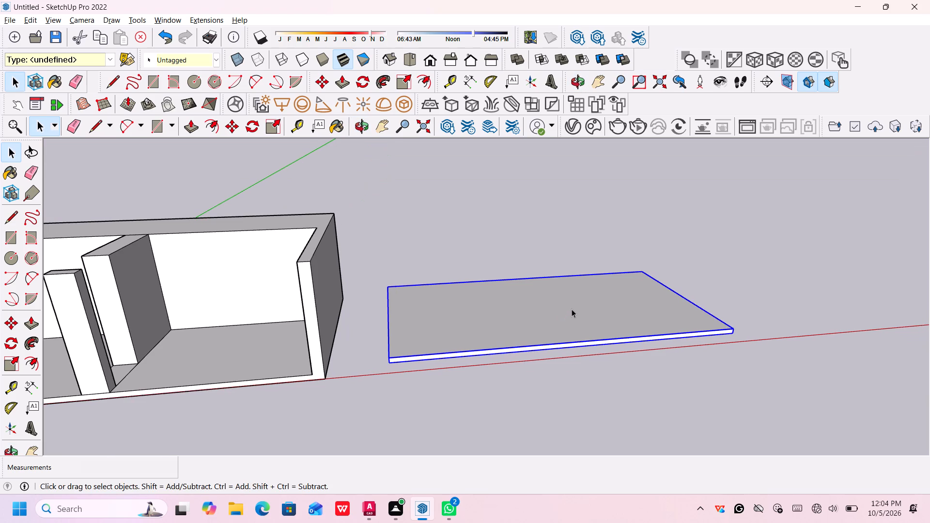
{"action": "scroll", "coordinate": [572, 307], "scroll_direction": "down", "scroll_amount": 8}
{"action": "scroll", "coordinate": [507, 293], "scroll_direction": "up", "scroll_amount": 2}
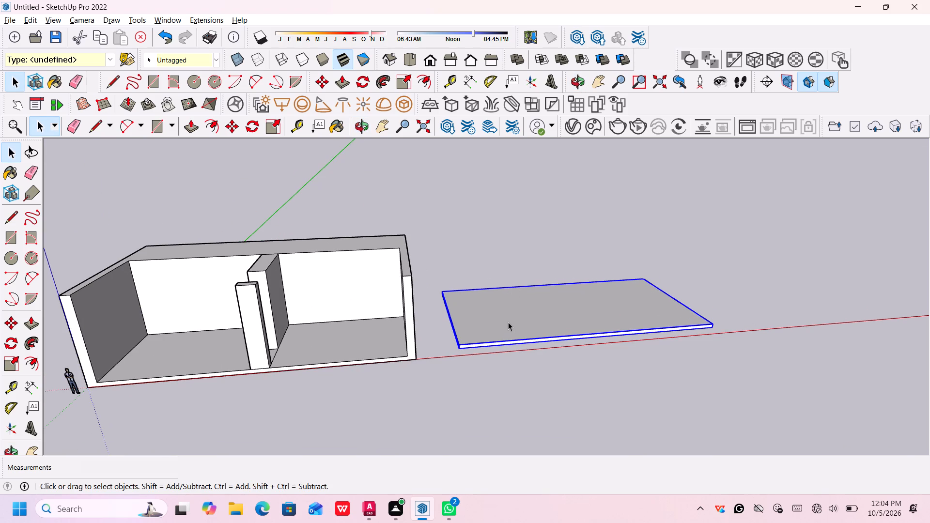
{"action": "key", "text": "m"}
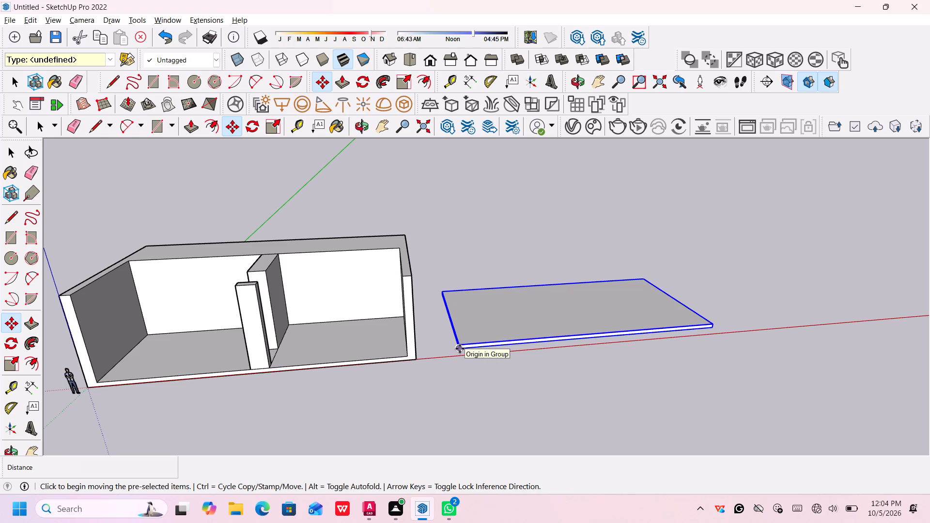
{"action": "scroll", "coordinate": [436, 289], "scroll_direction": "up", "scroll_amount": 11}
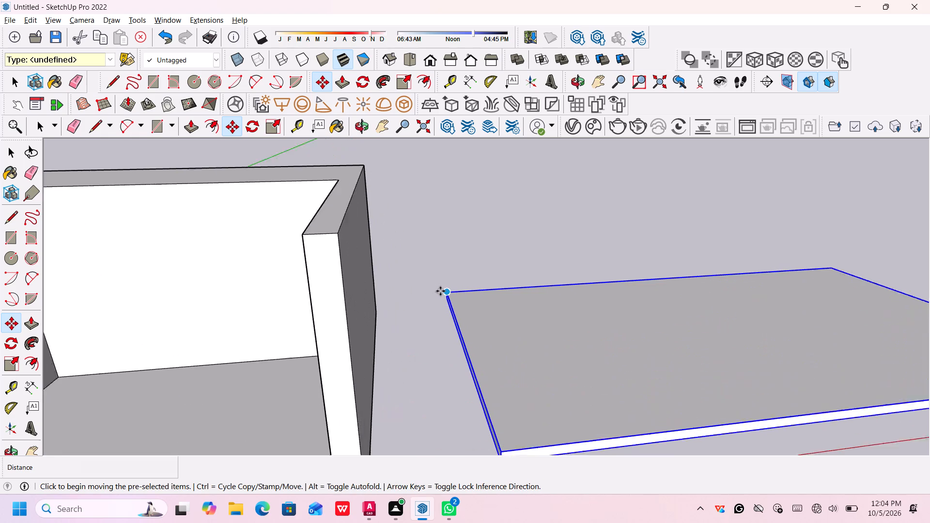
{"action": "scroll", "coordinate": [440, 291], "scroll_direction": "up", "scroll_amount": 6}
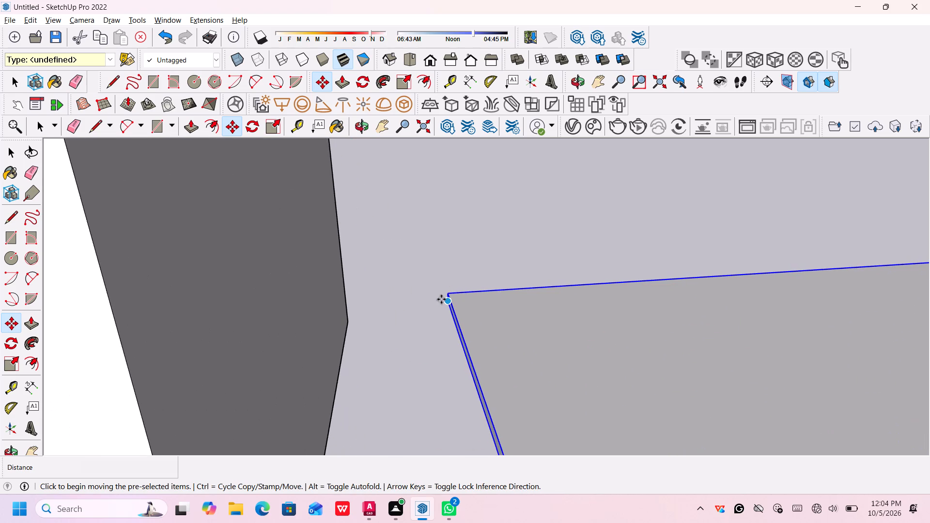
{"action": "middle_click_drag", "start_coordinate": [437, 304], "coordinate": [538, 323]}
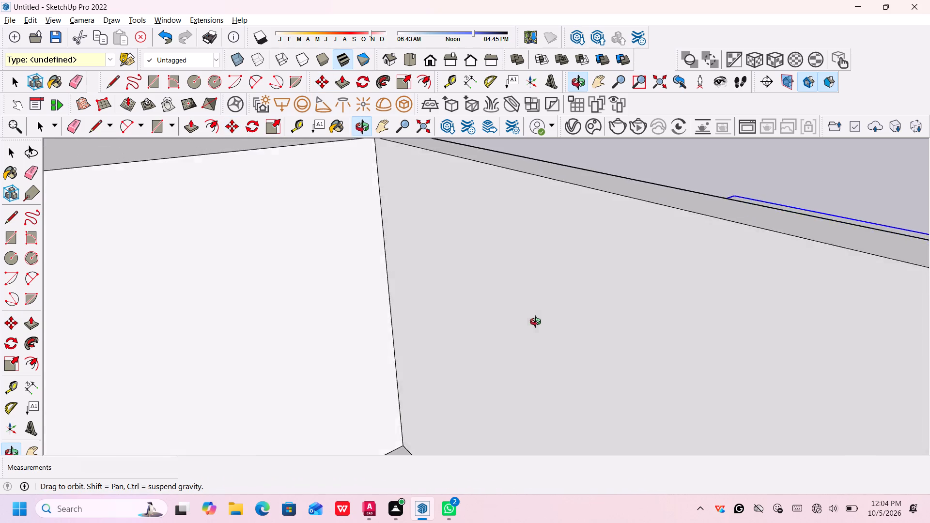
{"action": "middle_click_drag", "start_coordinate": [538, 323], "coordinate": [844, 318]}
{"action": "scroll", "coordinate": [440, 380], "scroll_direction": "up", "scroll_amount": 2}
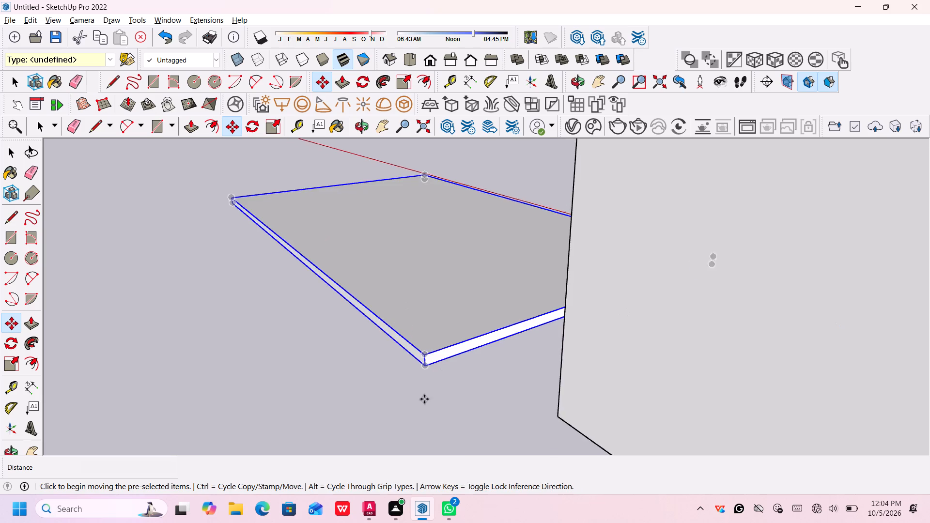
{"action": "scroll", "coordinate": [424, 399], "scroll_direction": "up", "scroll_amount": 4}
{"action": "scroll", "coordinate": [429, 347], "scroll_direction": "up", "scroll_amount": 5}
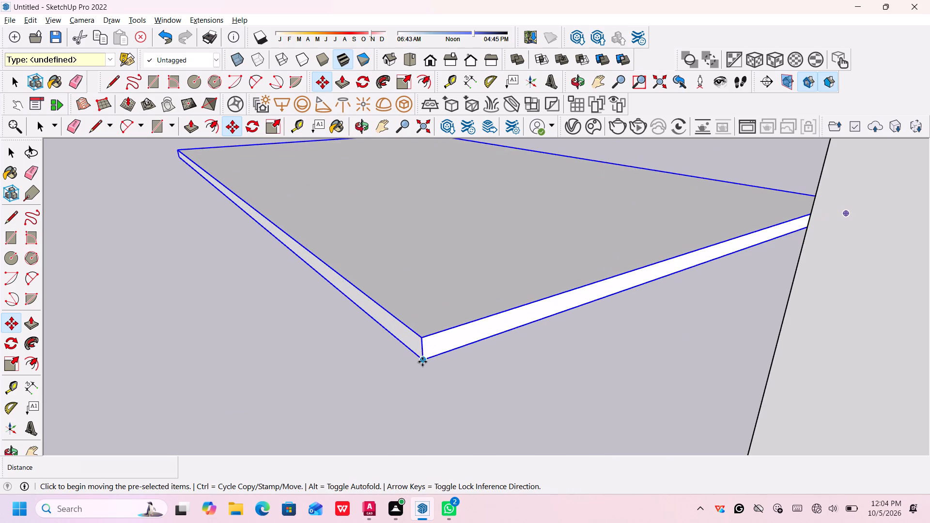
{"action": "left_click", "coordinate": [422, 362]}
{"action": "scroll", "coordinate": [603, 276], "scroll_direction": "down", "scroll_amount": 4}
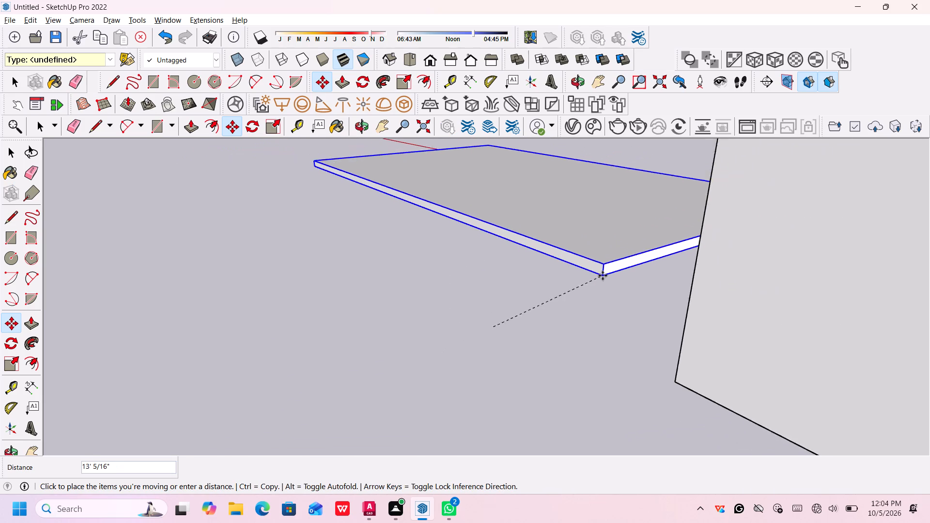
{"action": "scroll", "coordinate": [603, 276], "scroll_direction": "down", "scroll_amount": 3}
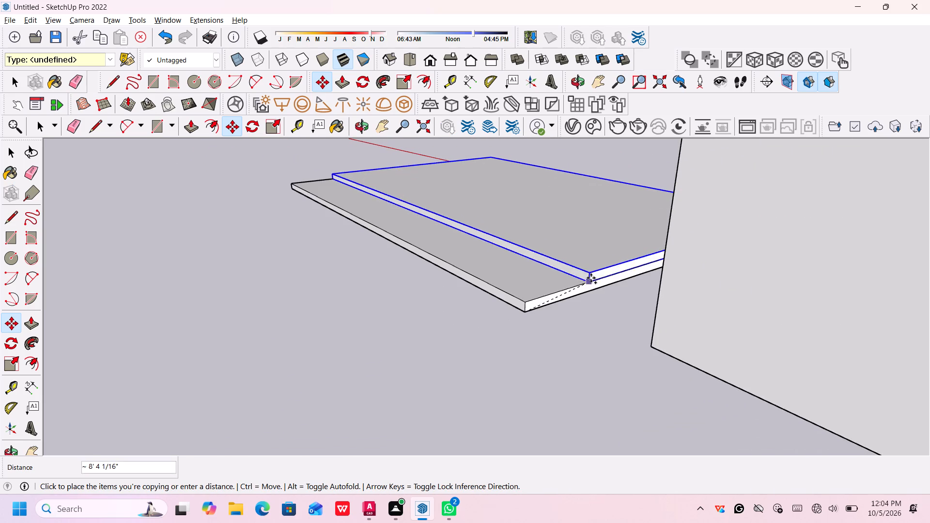
{"action": "scroll", "coordinate": [594, 271], "scroll_direction": "down", "scroll_amount": 4}
{"action": "middle_click_drag", "start_coordinate": [593, 265], "coordinate": [382, 212]}
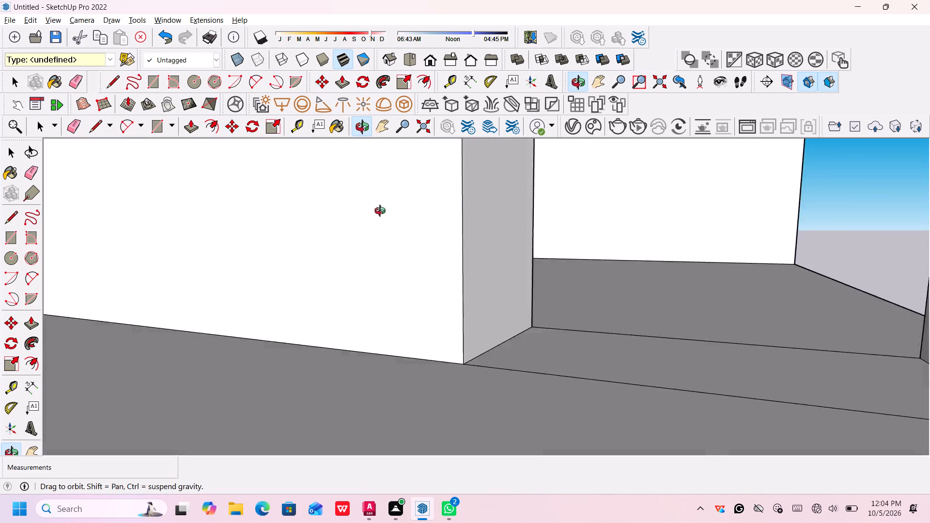
{"action": "middle_click_drag", "start_coordinate": [382, 212], "coordinate": [418, 267]}
{"action": "scroll", "coordinate": [417, 261], "scroll_direction": "down", "scroll_amount": 19}
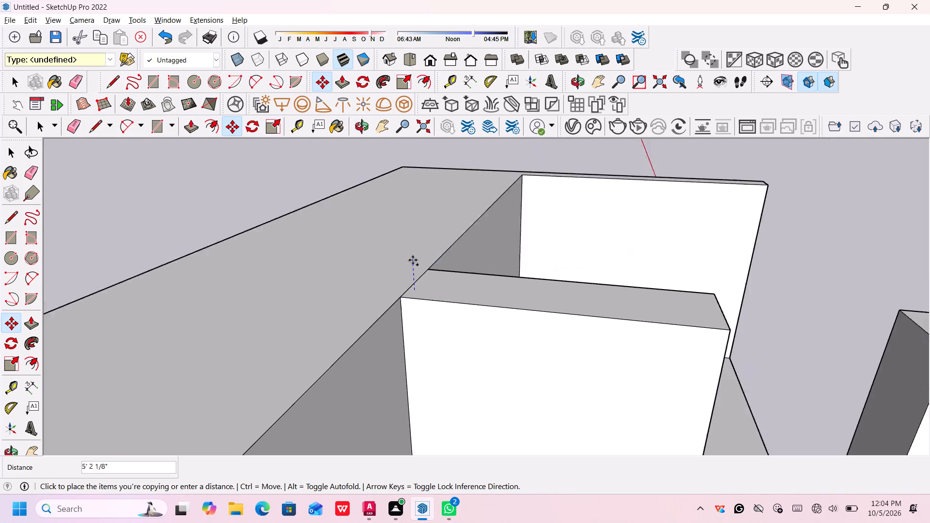
{"action": "scroll", "coordinate": [413, 260], "scroll_direction": "down", "scroll_amount": 1}
{"action": "middle_click_drag", "start_coordinate": [242, 326], "coordinate": [282, 291]}
{"action": "scroll", "coordinate": [282, 292], "scroll_direction": "down", "scroll_amount": 11}
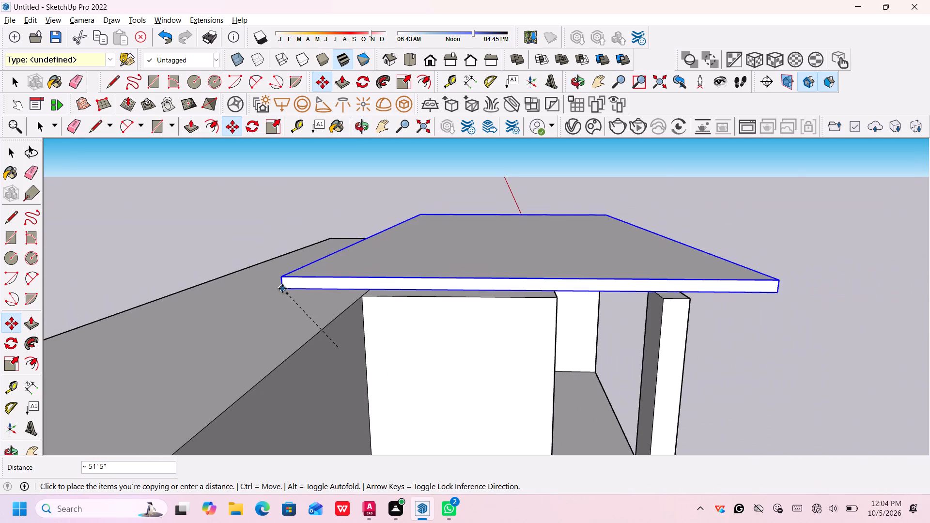
{"action": "scroll", "coordinate": [282, 289], "scroll_direction": "down", "scroll_amount": 6}
{"action": "scroll", "coordinate": [281, 295], "scroll_direction": "up", "scroll_amount": 1}
{"action": "scroll", "coordinate": [279, 299], "scroll_direction": "down", "scroll_amount": 19}
{"action": "scroll", "coordinate": [72, 352], "scroll_direction": "down", "scroll_amount": 6}
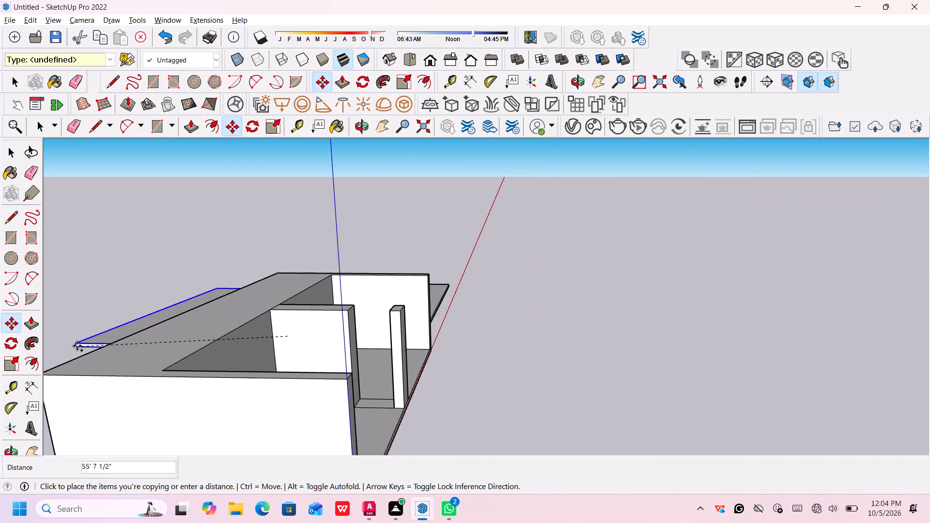
{"action": "scroll", "coordinate": [78, 345], "scroll_direction": "down", "scroll_amount": 4}
{"action": "middle_click_drag", "start_coordinate": [78, 345], "coordinate": [146, 341]}
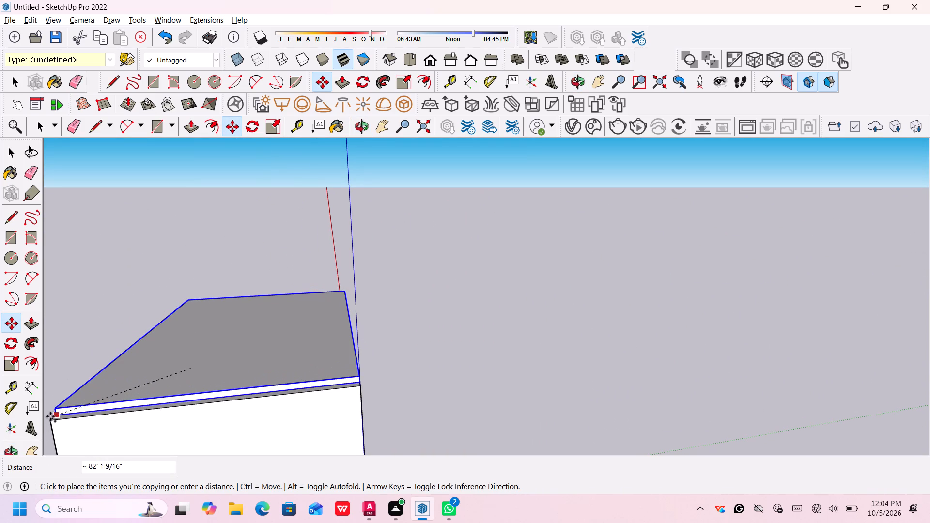
{"action": "left_click", "coordinate": [50, 418]}
Examine how the copied slab sits on the house walls from the end, the front and above.
{"action": "scroll", "coordinate": [289, 287], "scroll_direction": "down", "scroll_amount": 4}
{"action": "middle_click_drag", "start_coordinate": [509, 319], "coordinate": [509, 320]}
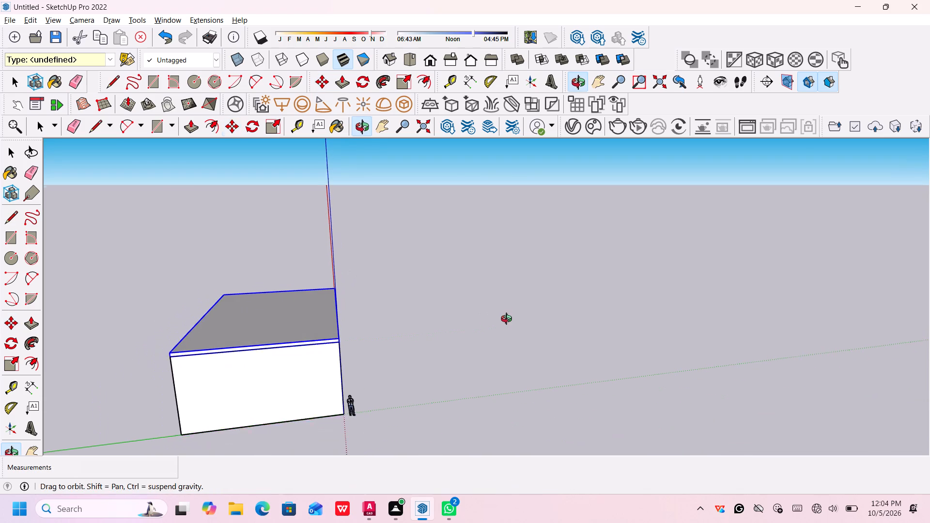
{"action": "middle_click_drag", "start_coordinate": [509, 320], "coordinate": [327, 330]}
{"action": "key", "text": "space"}
{"action": "middle_click_drag", "start_coordinate": [418, 308], "coordinate": [315, 325]}
{"action": "middle_click_drag", "start_coordinate": [454, 316], "coordinate": [280, 315]}
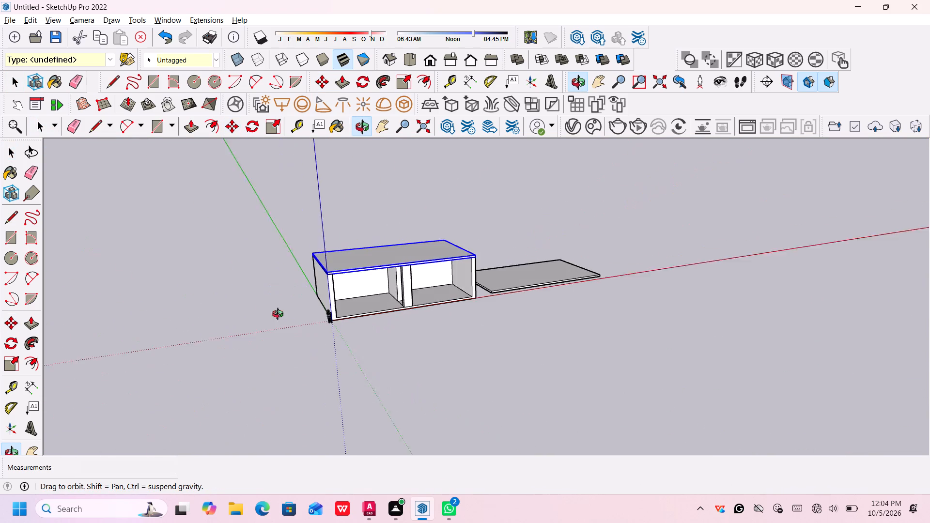
{"action": "middle_click_drag", "start_coordinate": [280, 315], "coordinate": [277, 314]}
{"action": "middle_click_drag", "start_coordinate": [463, 316], "coordinate": [438, 296]}
{"action": "scroll", "coordinate": [462, 314], "scroll_direction": "down", "scroll_amount": 1}
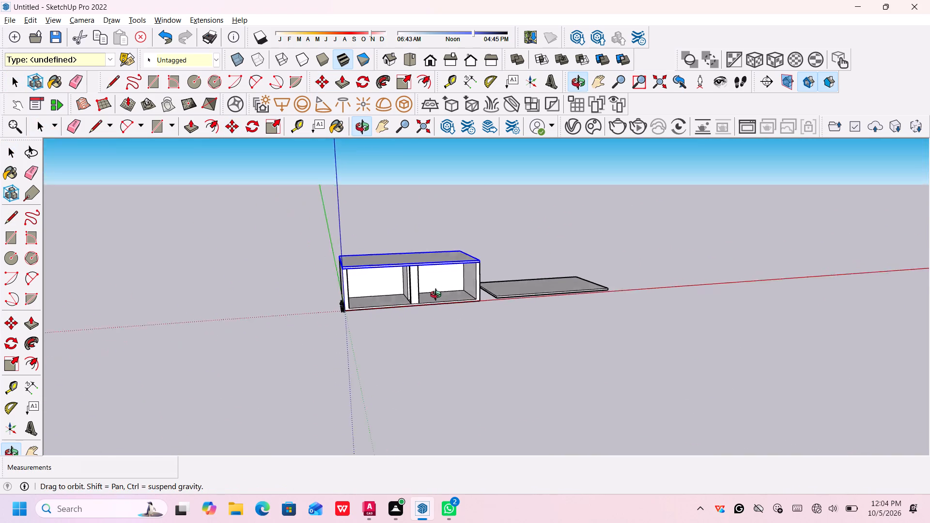
{"action": "middle_click_drag", "start_coordinate": [438, 296], "coordinate": [427, 287]}
{"action": "scroll", "coordinate": [429, 298], "scroll_direction": "up", "scroll_amount": 10}
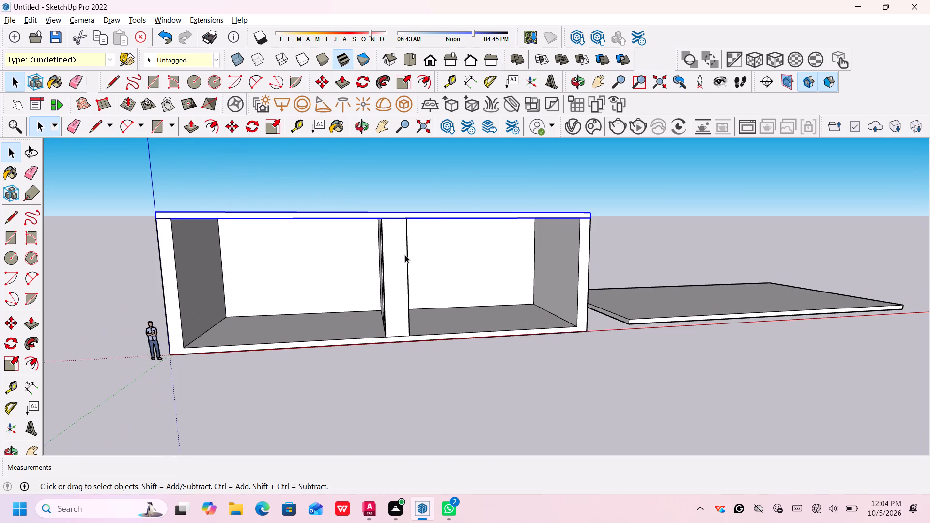
{"action": "middle_click_drag", "start_coordinate": [431, 236], "coordinate": [431, 287]}
{"action": "scroll", "coordinate": [432, 286], "scroll_direction": "down", "scroll_amount": 4}
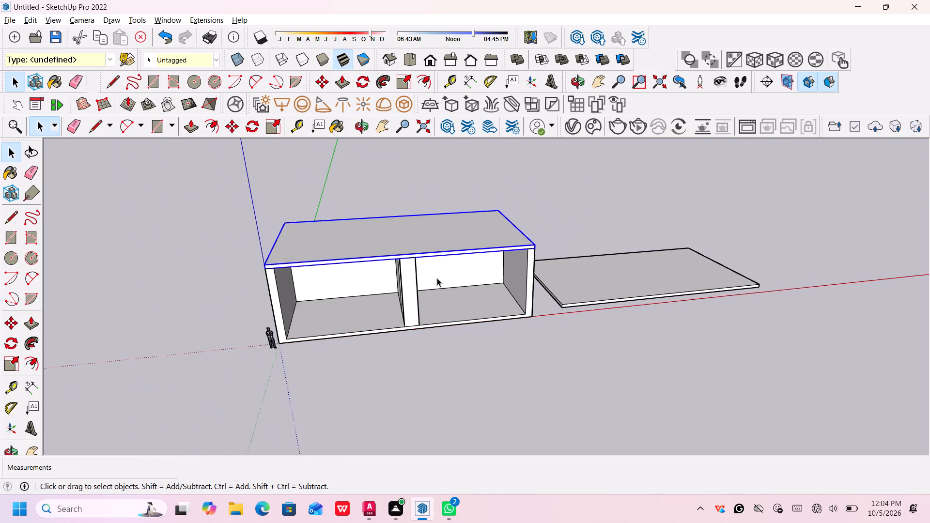
{"action": "scroll", "coordinate": [437, 278], "scroll_direction": "down", "scroll_amount": 5}
{"action": "middle_click_drag", "start_coordinate": [445, 285], "coordinate": [444, 278]}
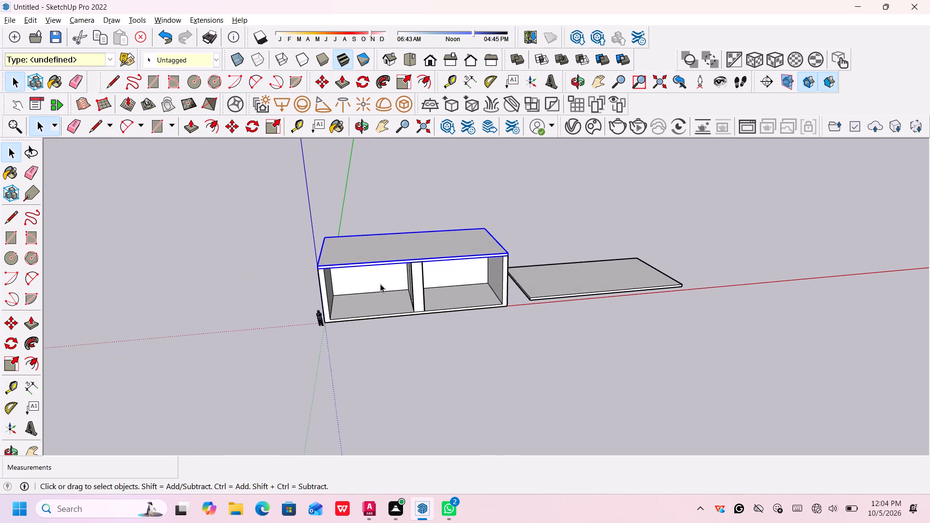
{"action": "middle_click_drag", "start_coordinate": [381, 285], "coordinate": [387, 290]}
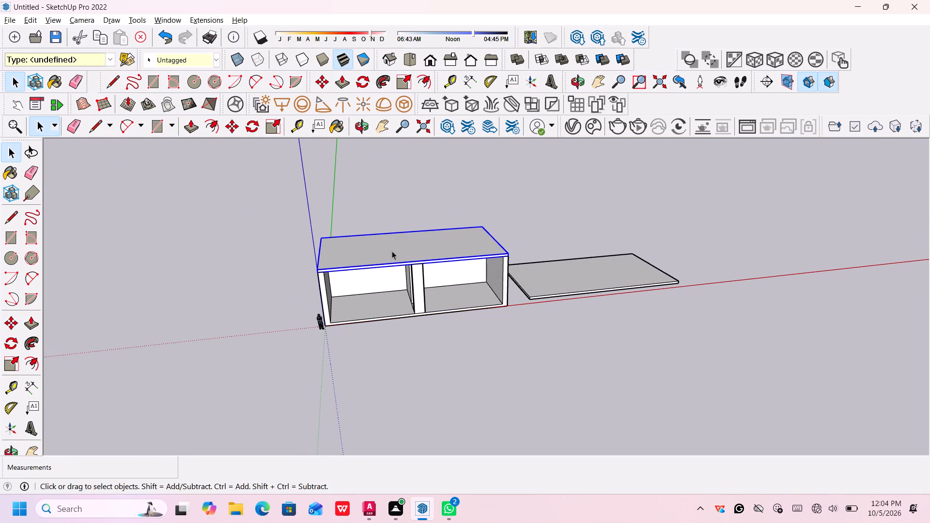
Explode the copied slab group on top of the house.
{"action": "right_click", "coordinate": [394, 247]}
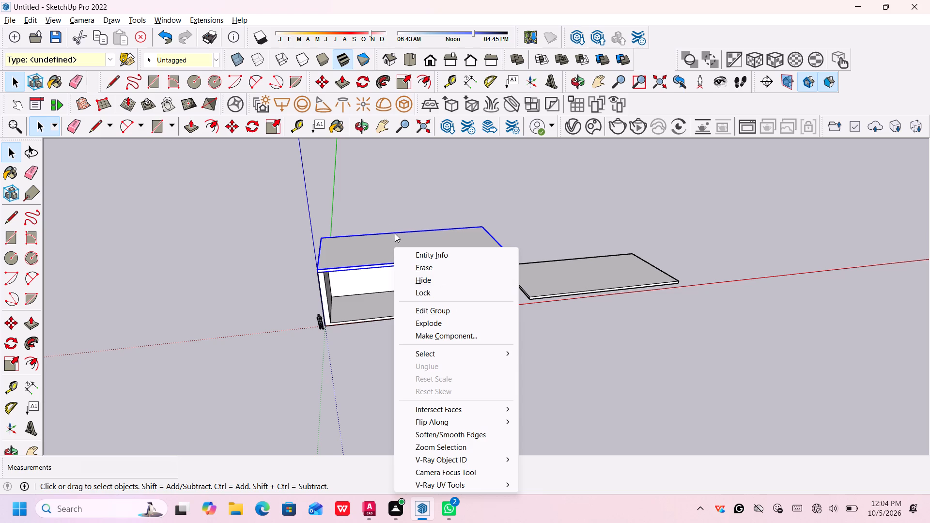
{"action": "left_click", "coordinate": [432, 324]}
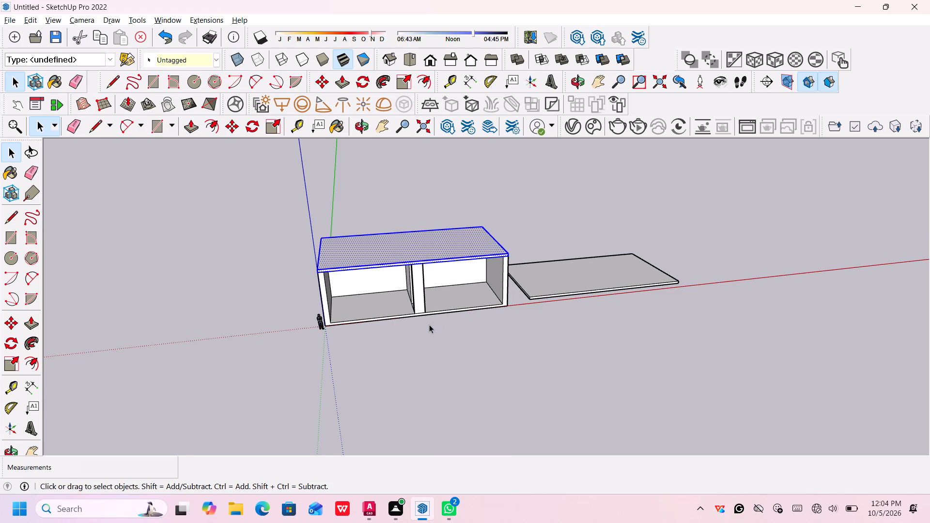
Check the exploded roof slab by selecting its top face and front edge face individually.
{"action": "scroll", "coordinate": [405, 261], "scroll_direction": "up", "scroll_amount": 6}
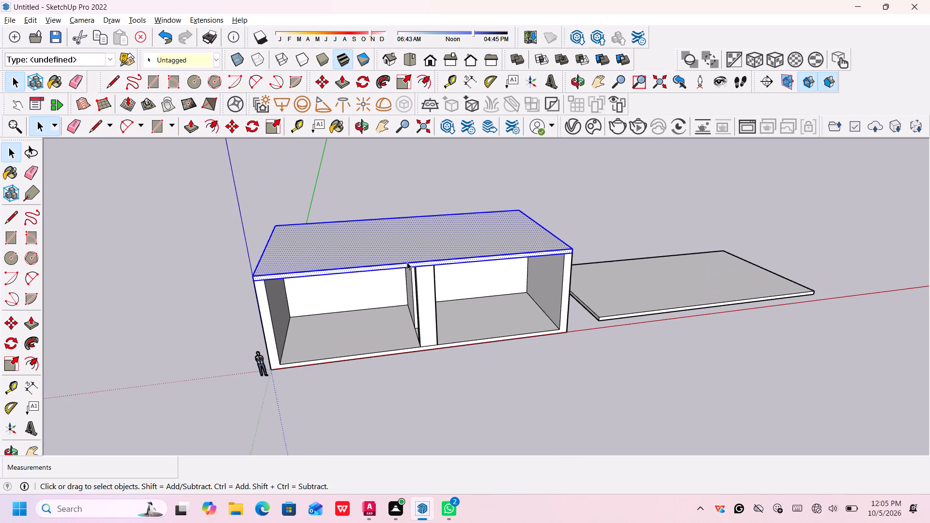
{"action": "left_click", "coordinate": [392, 289]}
{"action": "left_click", "coordinate": [416, 244]}
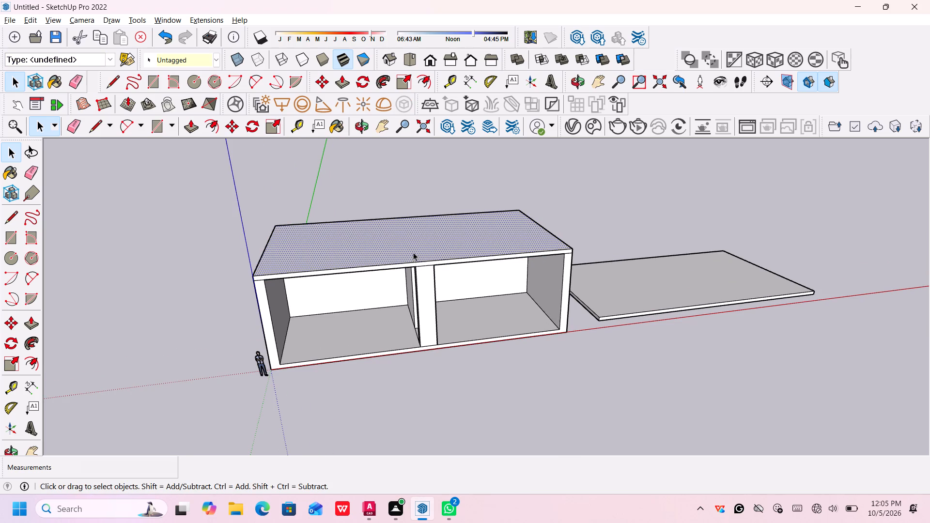
{"action": "left_click", "coordinate": [413, 250]}
{"action": "left_click", "coordinate": [358, 258]}
{"action": "scroll", "coordinate": [359, 263], "scroll_direction": "up", "scroll_amount": 6}
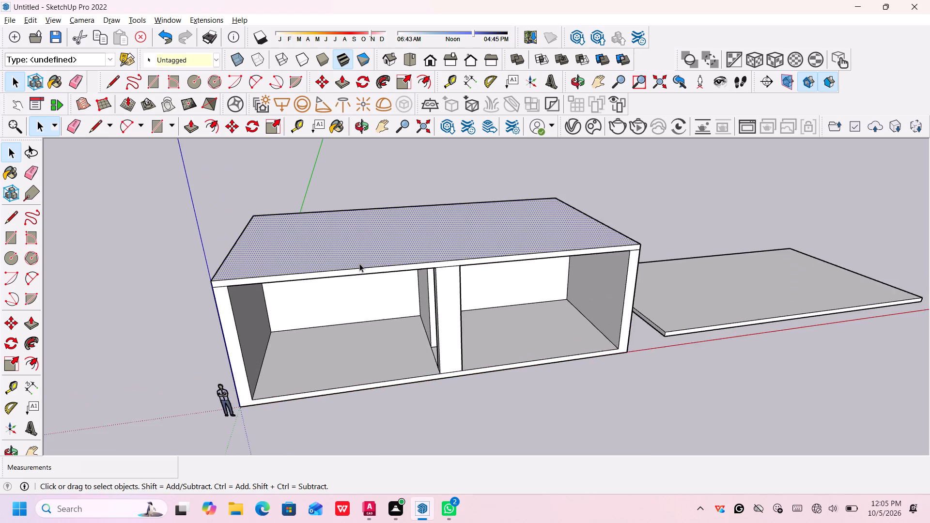
{"action": "scroll", "coordinate": [360, 263], "scroll_direction": "up", "scroll_amount": 7}
{"action": "left_click", "coordinate": [374, 250]}
{"action": "left_click", "coordinate": [367, 273]}
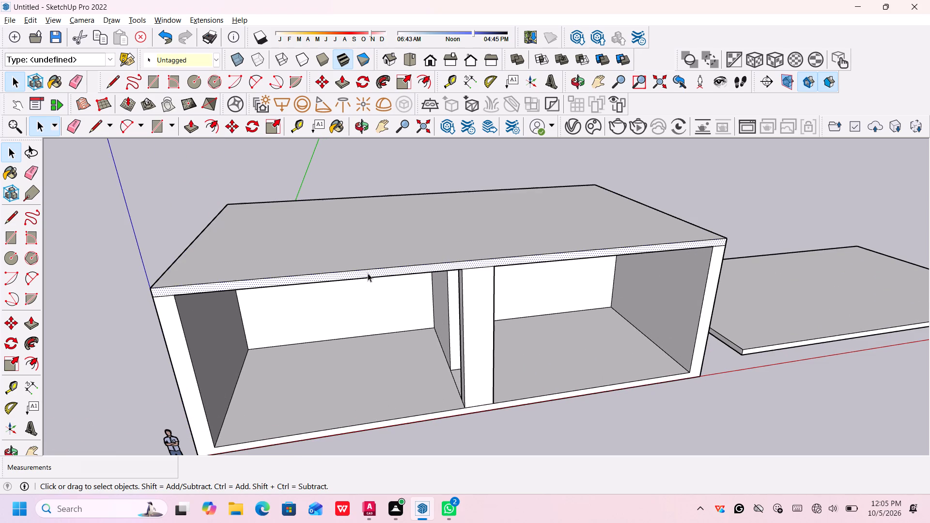
{"action": "left_click", "coordinate": [372, 260]}
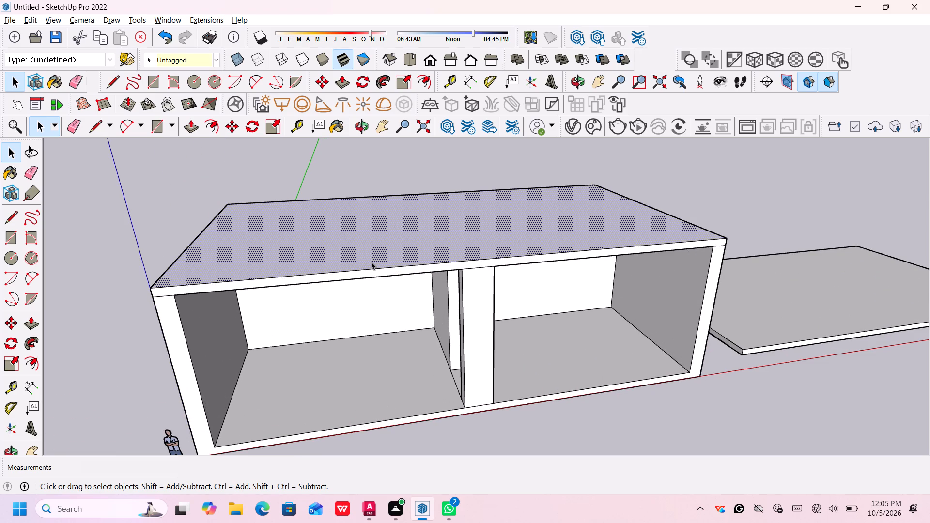
{"action": "key", "text": "Escape"}
Select the roof slab's top face together with its bounding edges.
{"action": "scroll", "coordinate": [373, 324], "scroll_direction": "down", "scroll_amount": 6}
{"action": "double_click", "coordinate": [464, 273]}
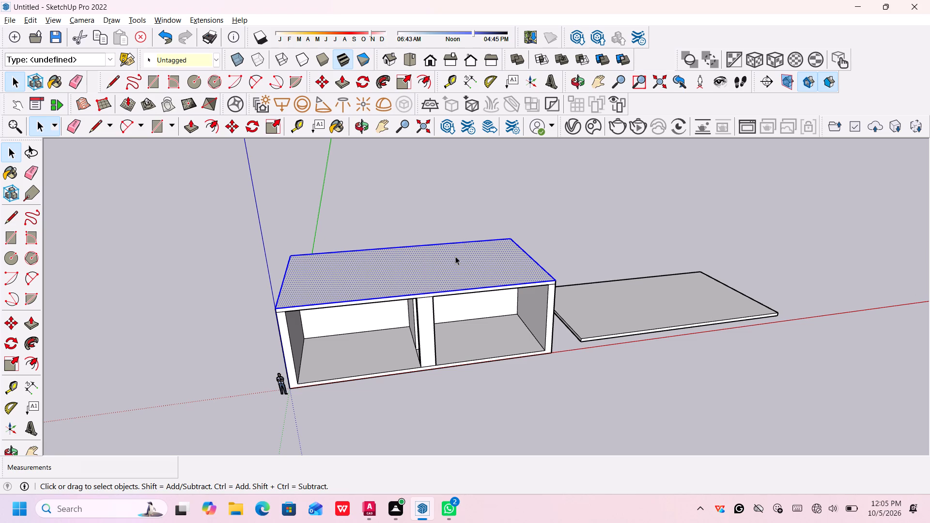
Examine the roofed ground floor and the separate slab beside it from above and from the front.
{"action": "scroll", "coordinate": [456, 256], "scroll_direction": "down", "scroll_amount": 1}
{"action": "middle_click_drag", "start_coordinate": [458, 248], "coordinate": [453, 296]}
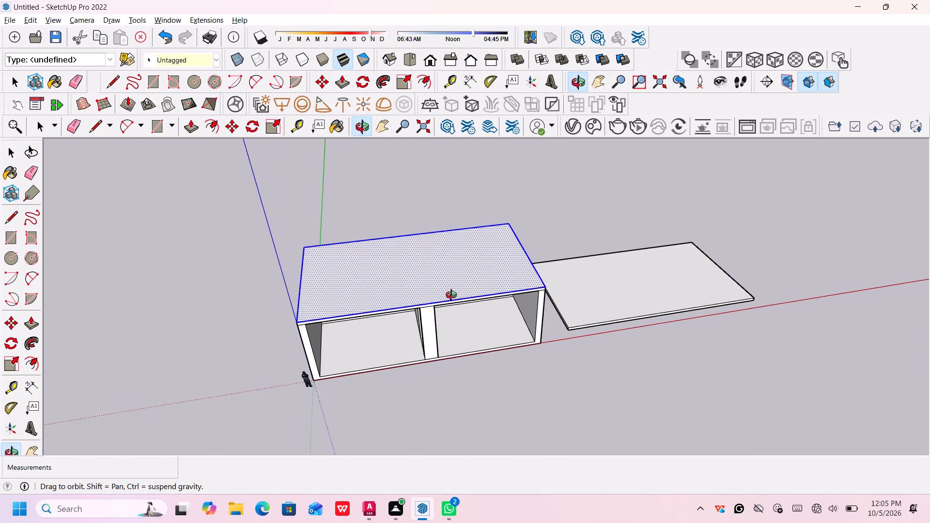
{"action": "middle_click_drag", "start_coordinate": [453, 296], "coordinate": [448, 291]}
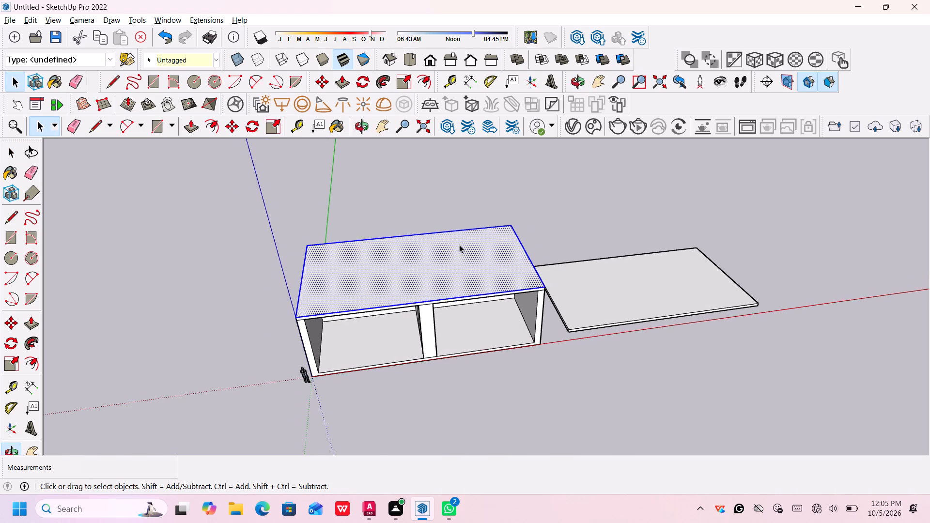
{"action": "scroll", "coordinate": [459, 245], "scroll_direction": "up", "scroll_amount": 1}
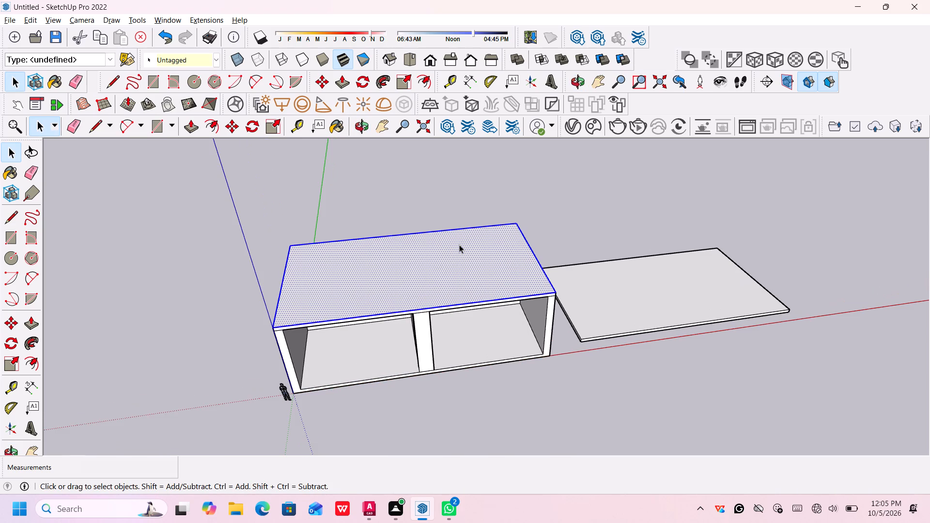
{"action": "scroll", "coordinate": [459, 245], "scroll_direction": "down", "scroll_amount": 3}
{"action": "middle_click_drag", "start_coordinate": [456, 246], "coordinate": [455, 247]}
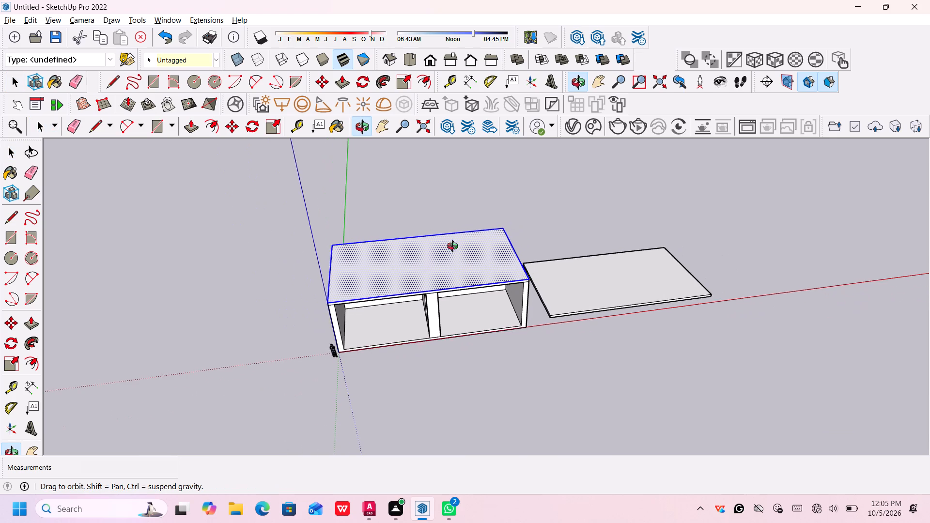
{"action": "middle_click_drag", "start_coordinate": [455, 247], "coordinate": [415, 246]}
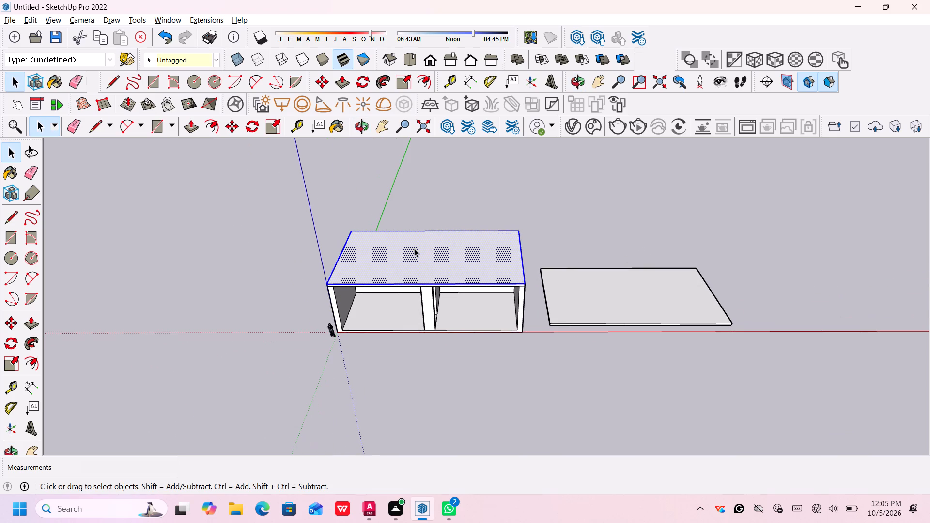
{"action": "middle_click_drag", "start_coordinate": [400, 257], "coordinate": [403, 261]}
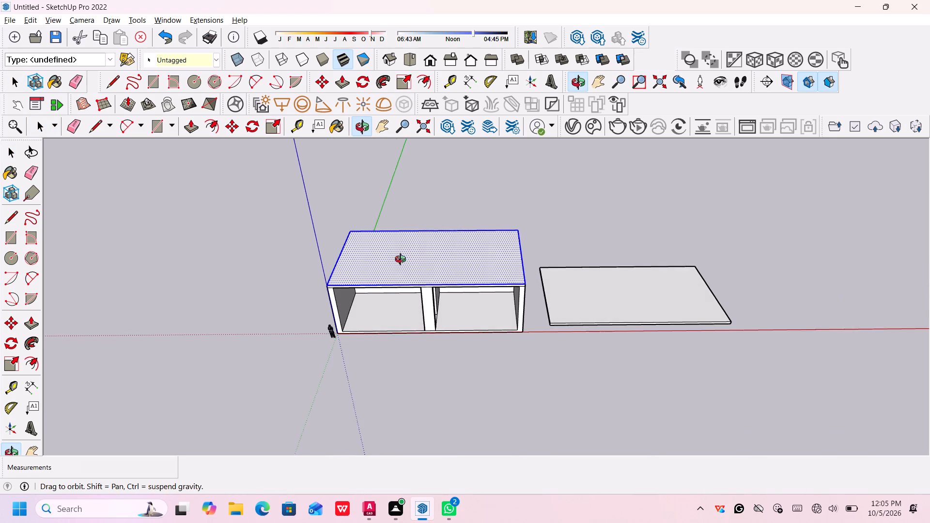
{"action": "middle_click_drag", "start_coordinate": [403, 261], "coordinate": [406, 267]}
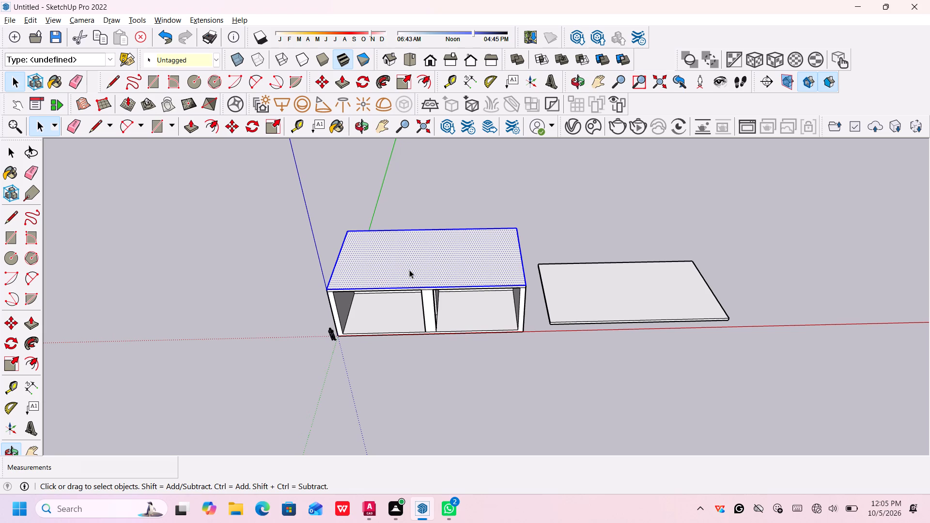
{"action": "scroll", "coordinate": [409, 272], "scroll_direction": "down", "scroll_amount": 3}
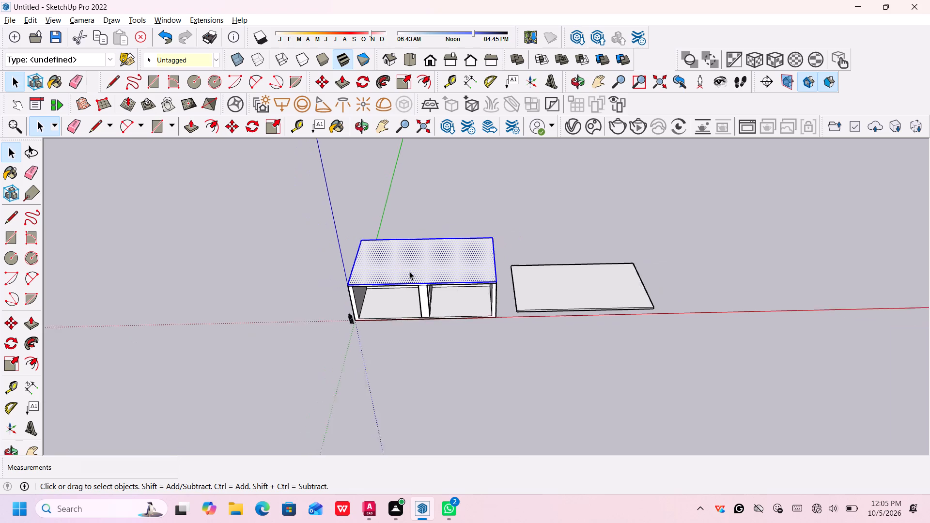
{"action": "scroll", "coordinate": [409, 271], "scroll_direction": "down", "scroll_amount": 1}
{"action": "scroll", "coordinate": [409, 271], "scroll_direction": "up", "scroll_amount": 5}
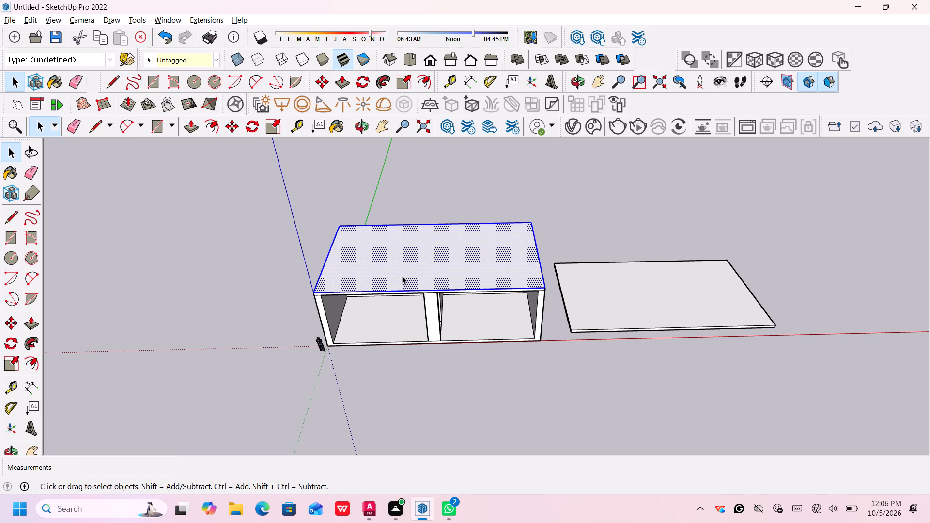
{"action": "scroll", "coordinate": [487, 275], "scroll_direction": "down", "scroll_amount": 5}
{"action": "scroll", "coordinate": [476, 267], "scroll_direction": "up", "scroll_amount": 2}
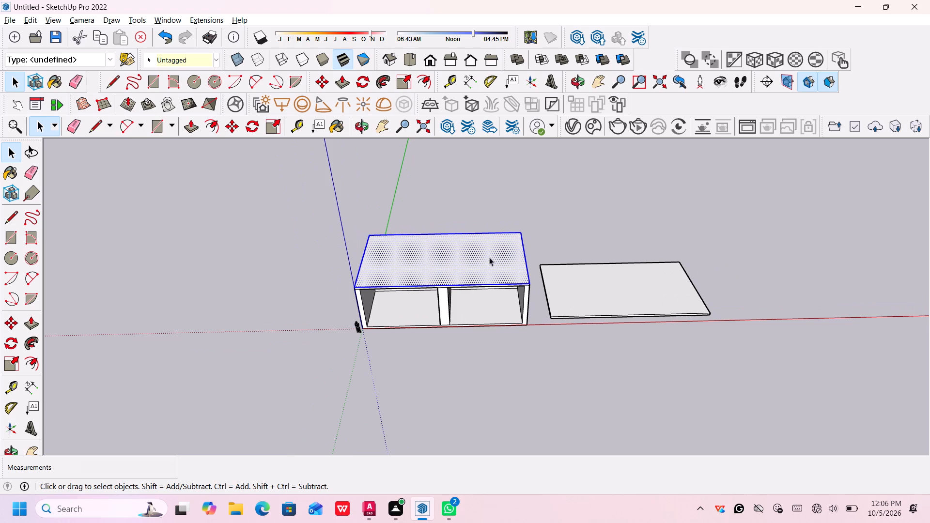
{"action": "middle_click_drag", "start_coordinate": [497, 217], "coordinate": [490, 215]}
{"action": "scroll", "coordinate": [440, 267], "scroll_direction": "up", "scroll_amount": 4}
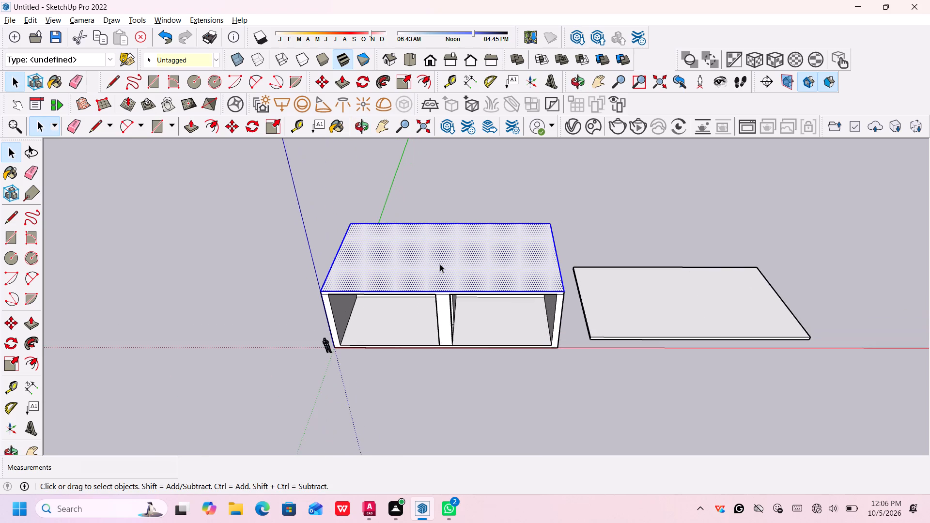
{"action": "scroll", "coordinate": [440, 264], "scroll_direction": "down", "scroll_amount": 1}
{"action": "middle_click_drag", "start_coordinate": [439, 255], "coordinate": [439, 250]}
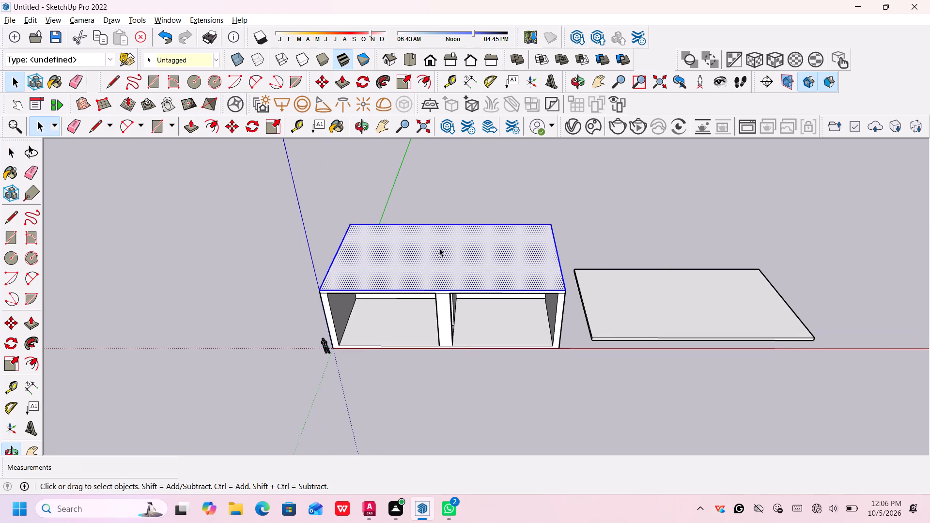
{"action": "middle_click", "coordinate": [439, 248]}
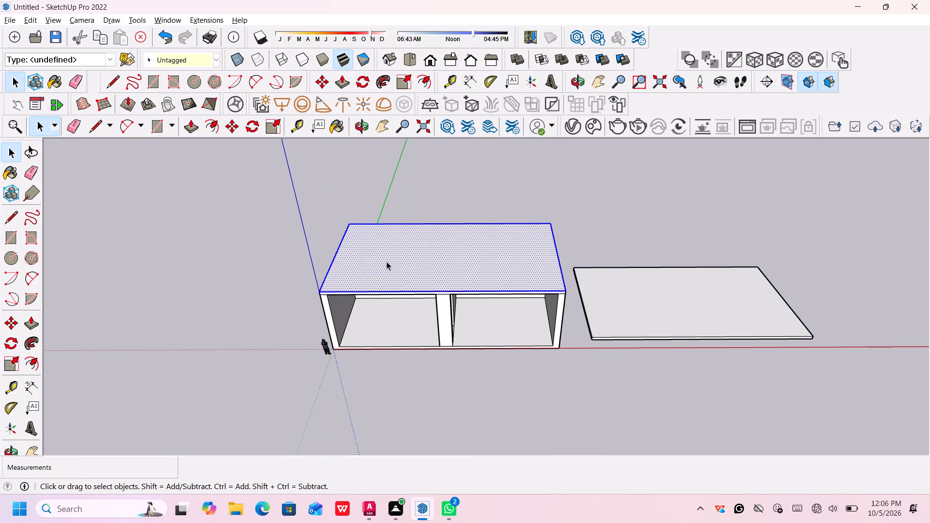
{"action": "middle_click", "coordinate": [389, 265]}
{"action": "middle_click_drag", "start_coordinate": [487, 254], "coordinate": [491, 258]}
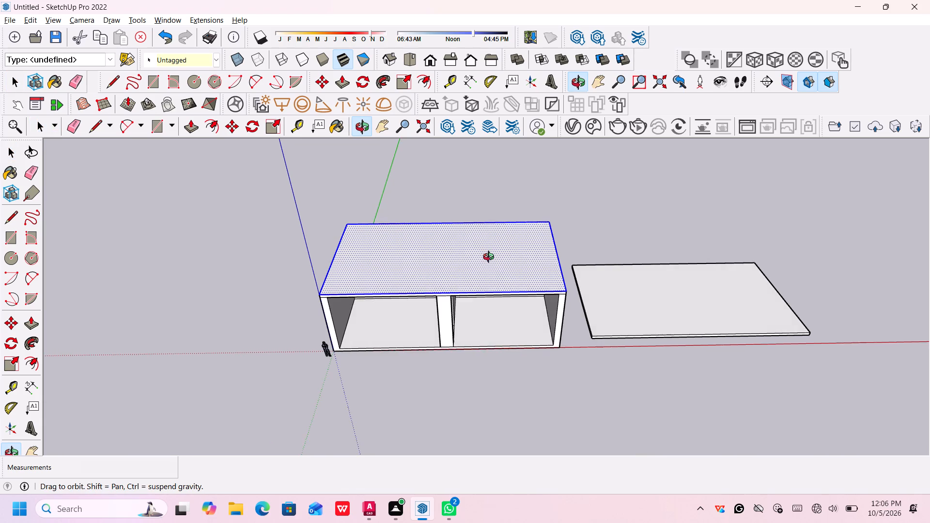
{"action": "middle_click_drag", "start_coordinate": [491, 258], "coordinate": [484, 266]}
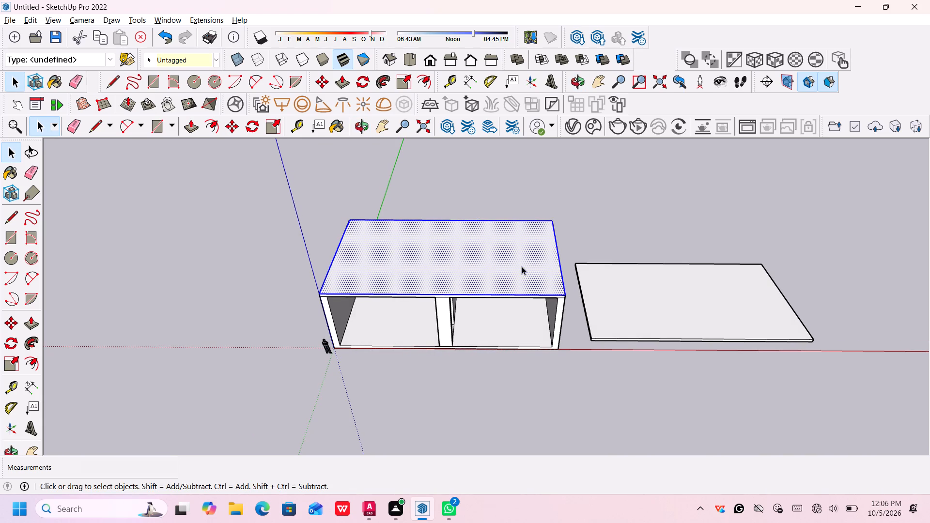
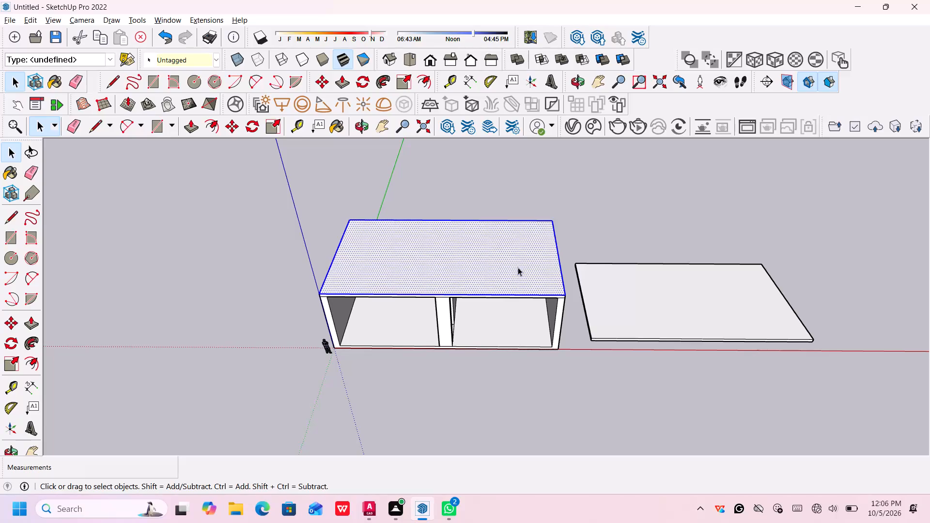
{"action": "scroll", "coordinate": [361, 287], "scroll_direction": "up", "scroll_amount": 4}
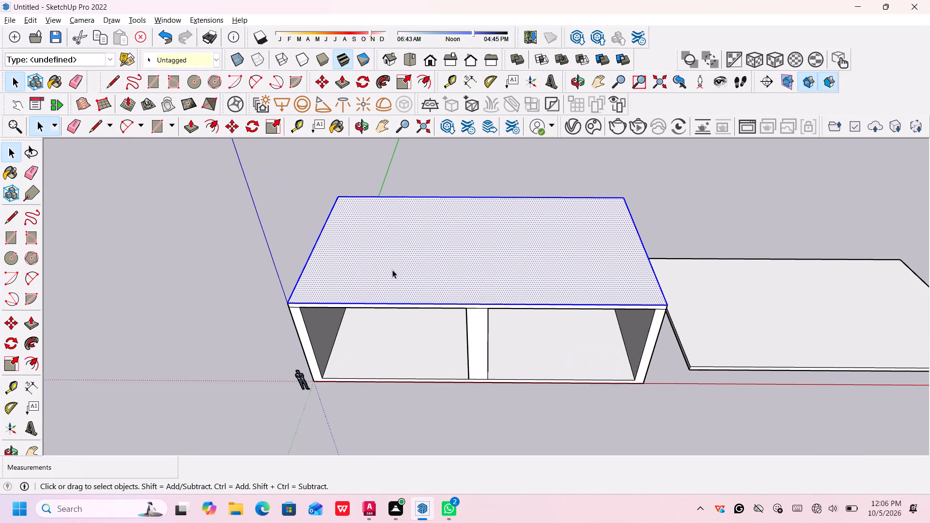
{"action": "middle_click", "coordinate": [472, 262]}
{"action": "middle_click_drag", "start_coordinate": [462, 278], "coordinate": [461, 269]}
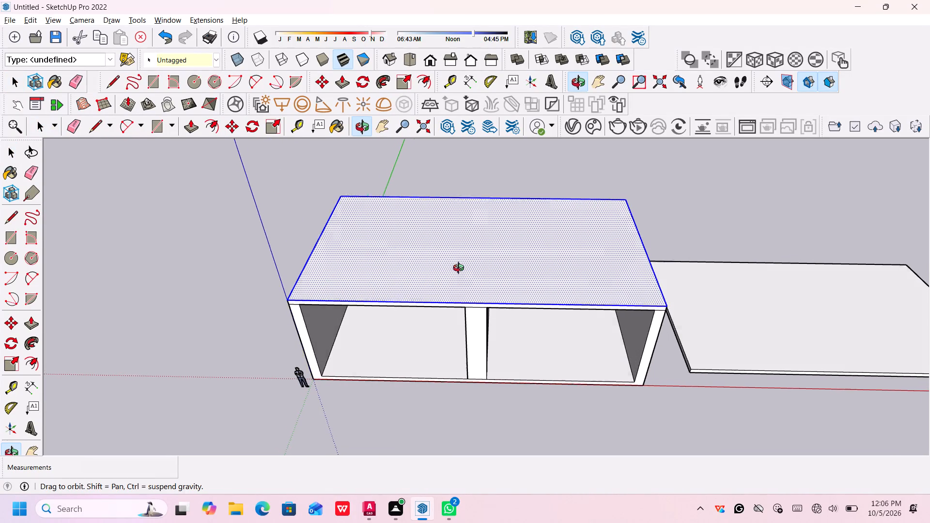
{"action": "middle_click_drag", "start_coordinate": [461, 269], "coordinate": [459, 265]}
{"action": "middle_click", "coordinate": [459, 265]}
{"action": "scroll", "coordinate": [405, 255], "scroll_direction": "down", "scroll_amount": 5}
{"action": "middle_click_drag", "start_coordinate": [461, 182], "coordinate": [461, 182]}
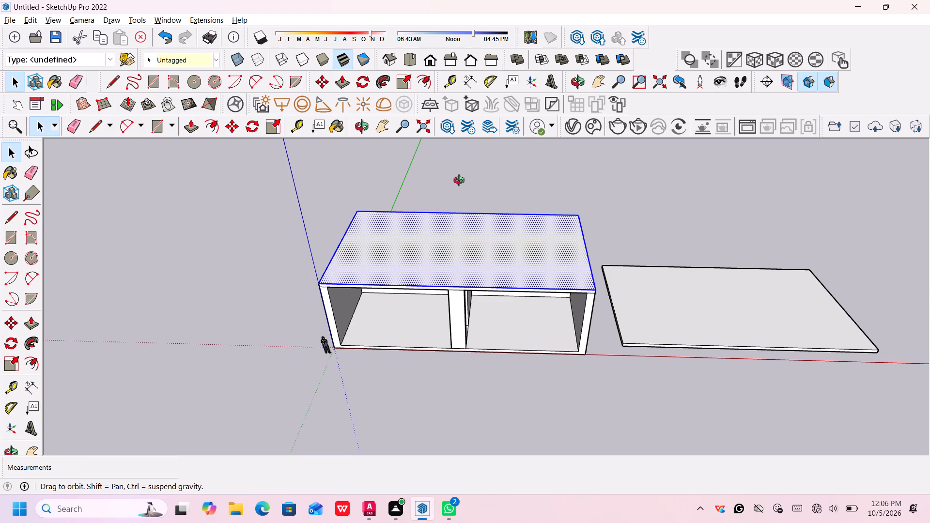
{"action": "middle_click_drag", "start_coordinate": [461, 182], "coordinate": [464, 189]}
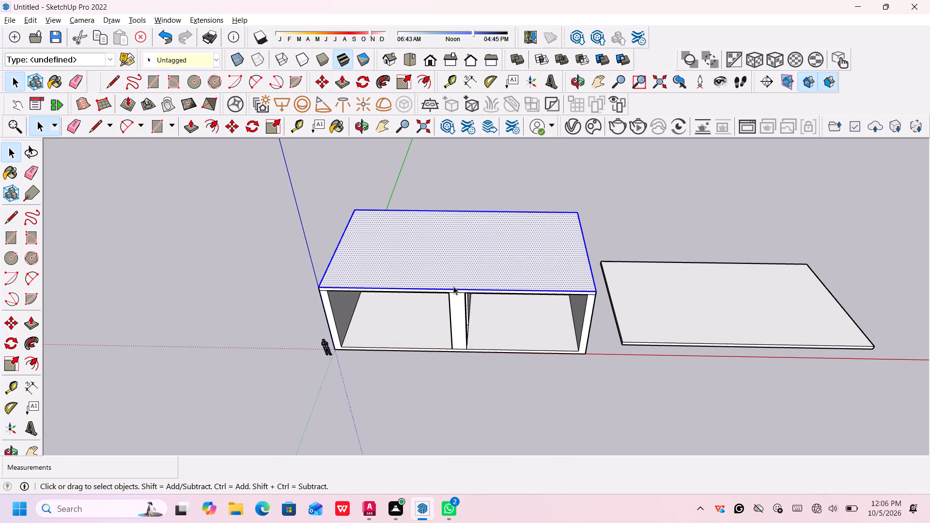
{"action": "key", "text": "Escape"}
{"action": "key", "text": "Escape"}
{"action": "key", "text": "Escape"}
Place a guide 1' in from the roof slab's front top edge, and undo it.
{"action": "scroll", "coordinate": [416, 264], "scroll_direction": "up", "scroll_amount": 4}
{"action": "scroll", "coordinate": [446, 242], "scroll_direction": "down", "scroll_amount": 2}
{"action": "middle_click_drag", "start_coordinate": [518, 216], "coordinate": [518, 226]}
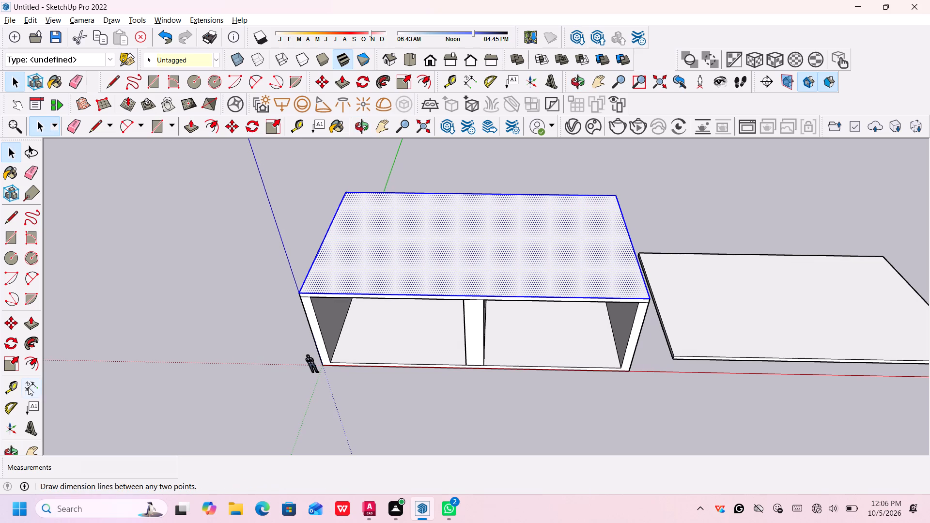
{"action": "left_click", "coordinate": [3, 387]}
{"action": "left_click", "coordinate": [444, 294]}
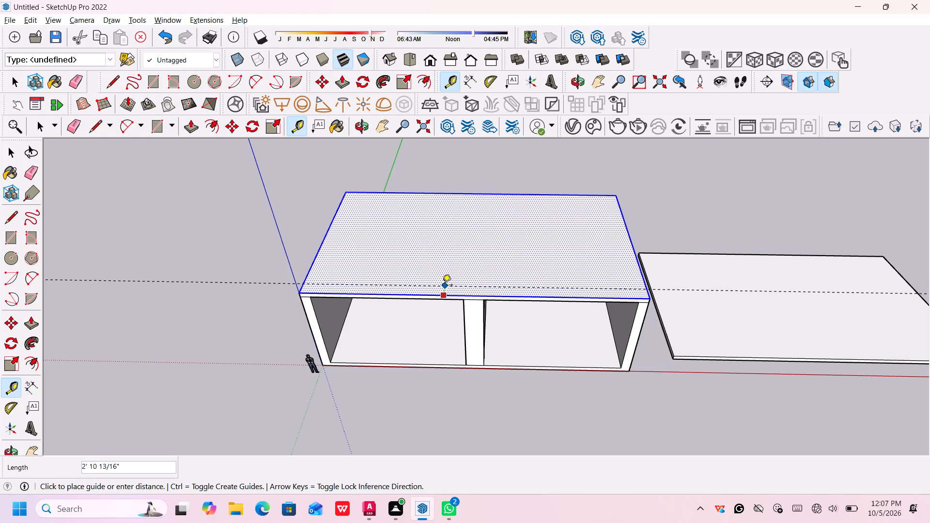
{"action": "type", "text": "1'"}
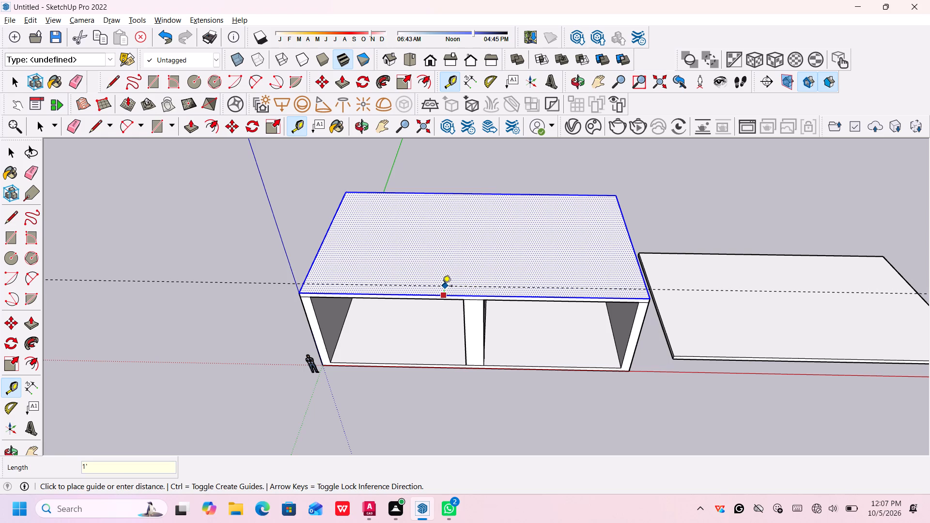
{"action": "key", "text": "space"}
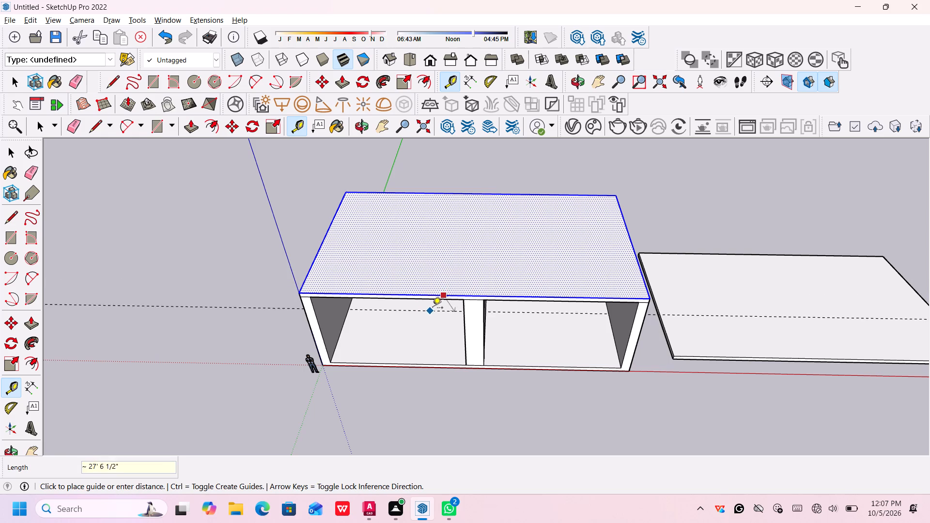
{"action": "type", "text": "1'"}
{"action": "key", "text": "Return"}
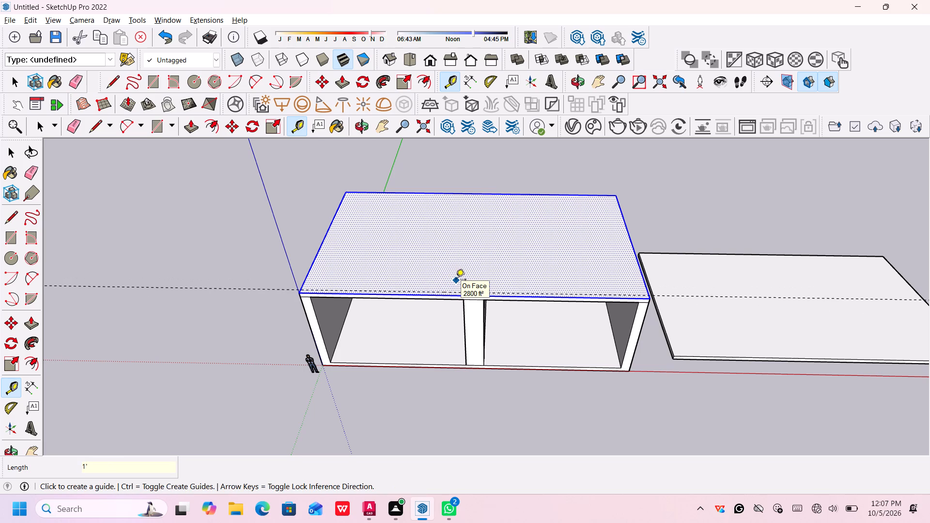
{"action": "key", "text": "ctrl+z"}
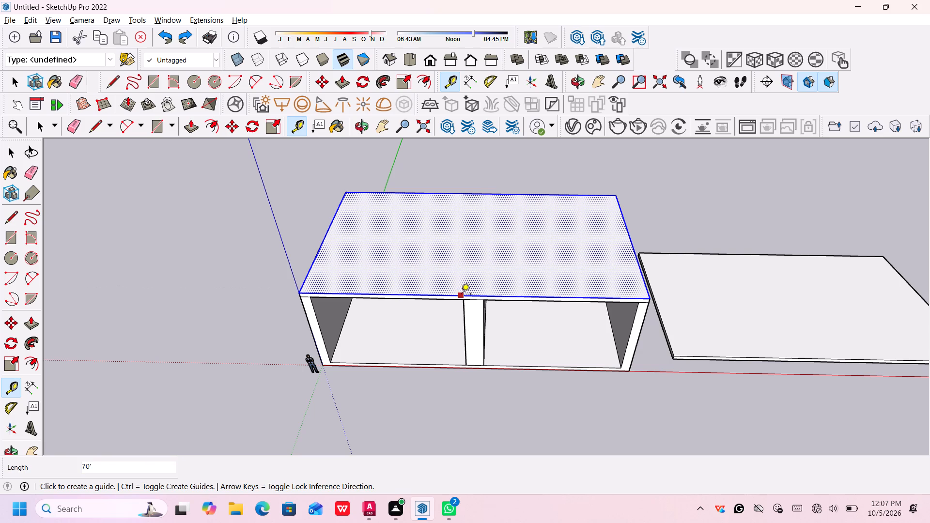
Place two guides parallel to the roof slab's front edge: one 2' inside it and another 10' behind that guide.
{"action": "left_click", "coordinate": [461, 295]}
{"action": "type", "text": "2'"}
{"action": "key", "text": "Return"}
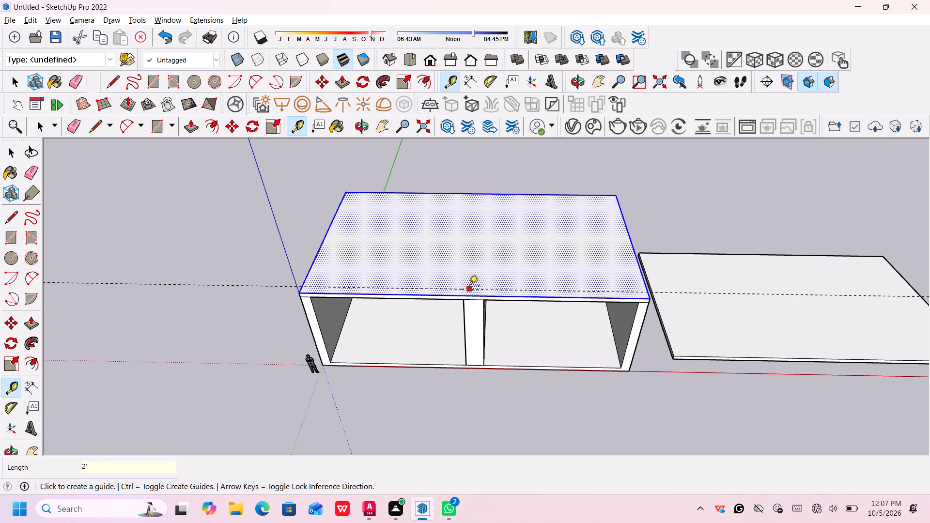
{"action": "left_click", "coordinate": [469, 287]}
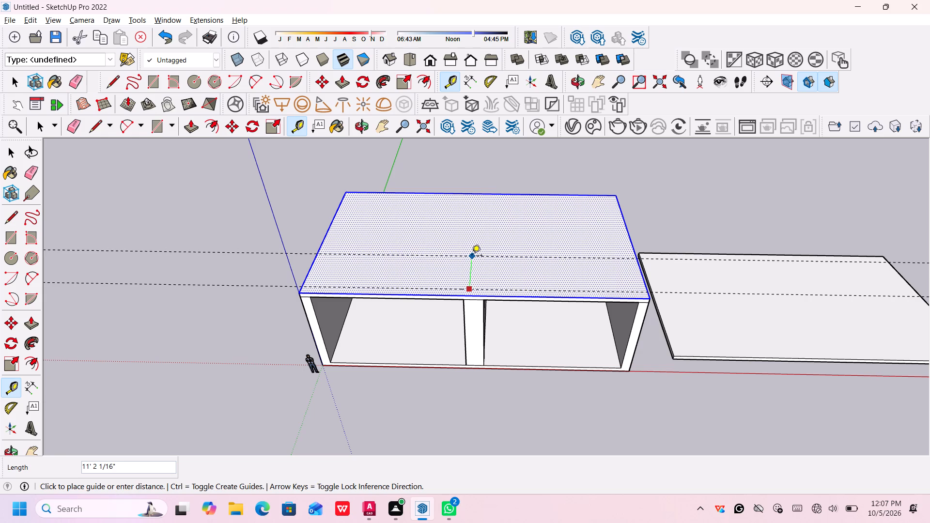
{"action": "key", "text": "1"}
{"action": "type", "text": "0'"}
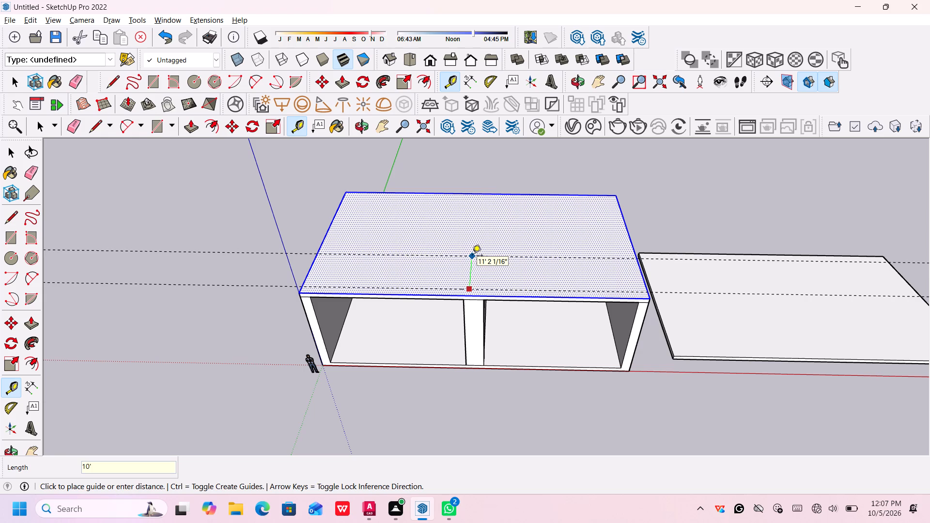
{"action": "key", "text": "Return"}
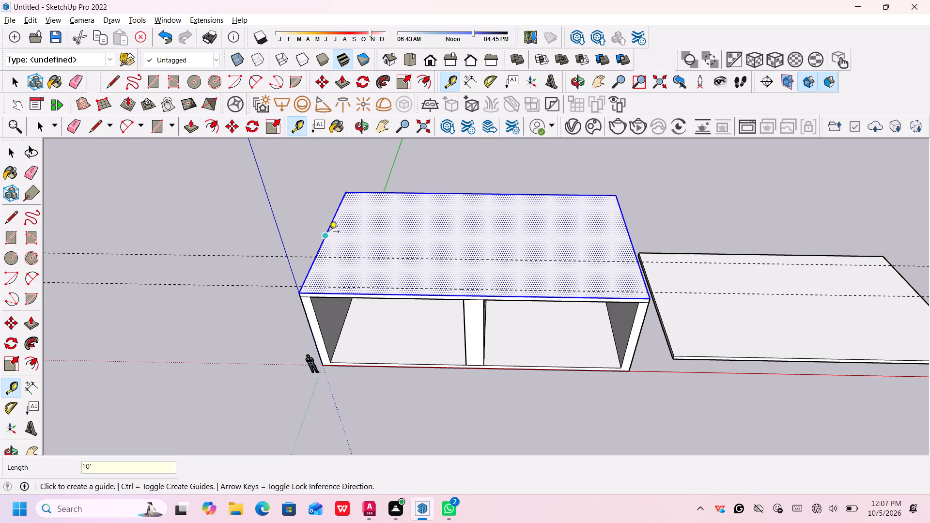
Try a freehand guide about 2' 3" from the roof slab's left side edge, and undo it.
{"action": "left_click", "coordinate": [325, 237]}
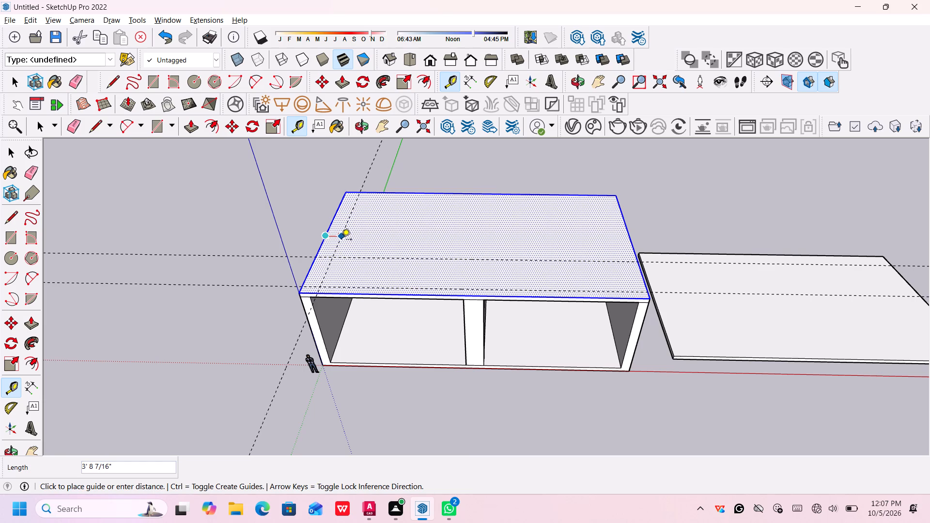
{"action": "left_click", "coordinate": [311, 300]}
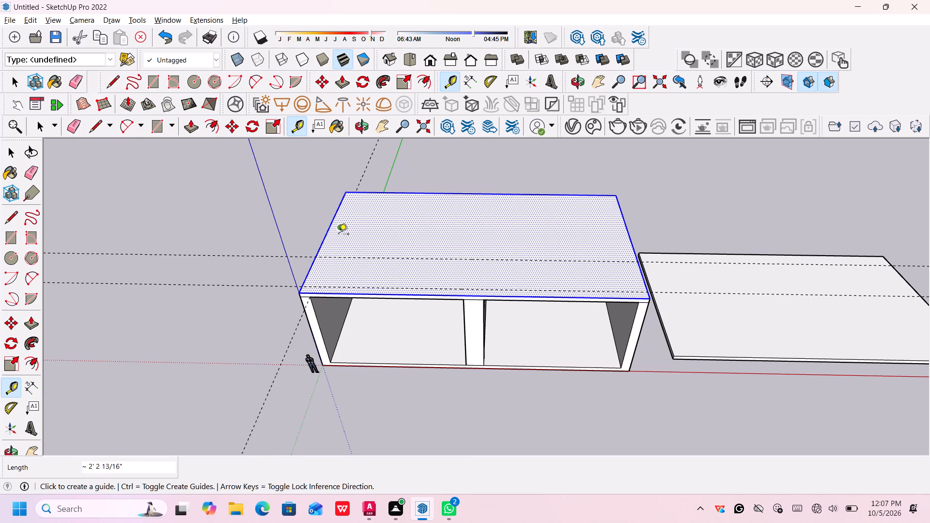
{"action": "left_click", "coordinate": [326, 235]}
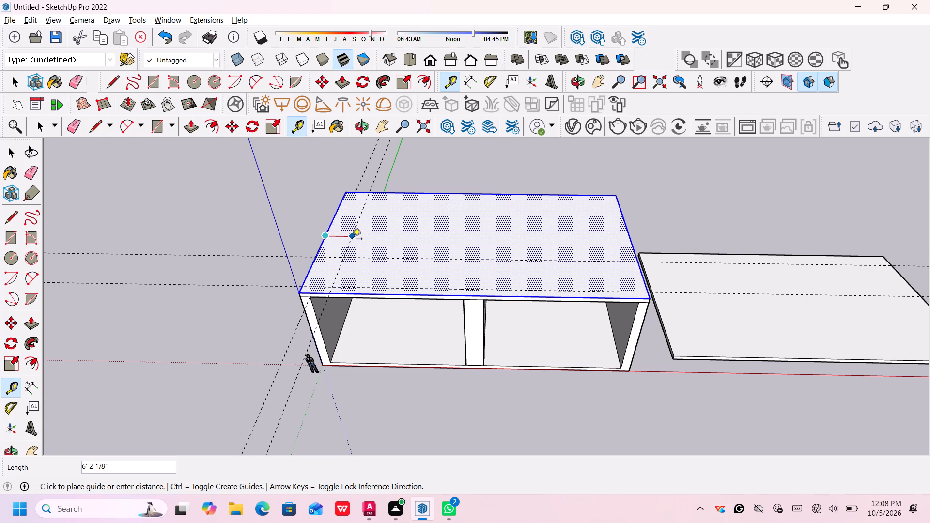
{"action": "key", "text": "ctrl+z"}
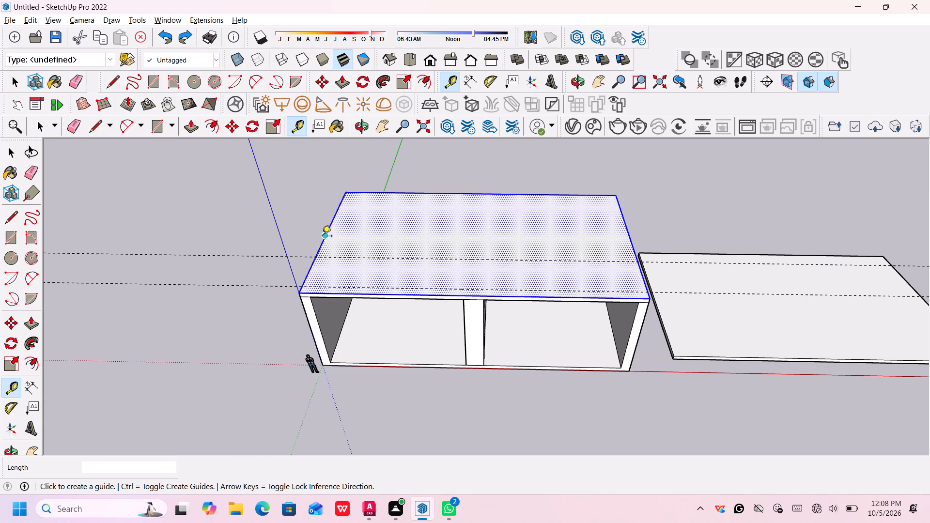
Place guides 2' inside the roof slab's left and right side edges.
{"action": "left_click", "coordinate": [323, 237]}
{"action": "type", "text": "2'"}
{"action": "key", "text": "Return"}
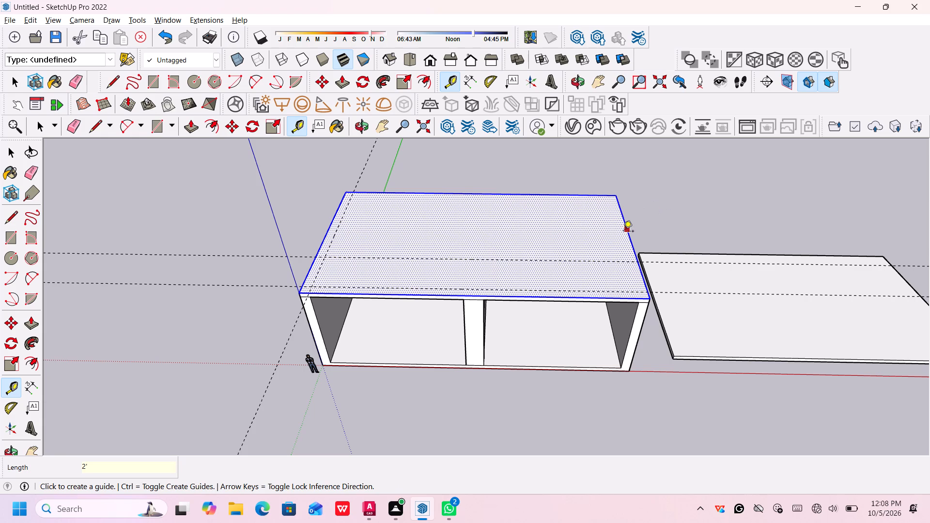
{"action": "left_click", "coordinate": [625, 230]}
{"action": "key", "text": "2"}
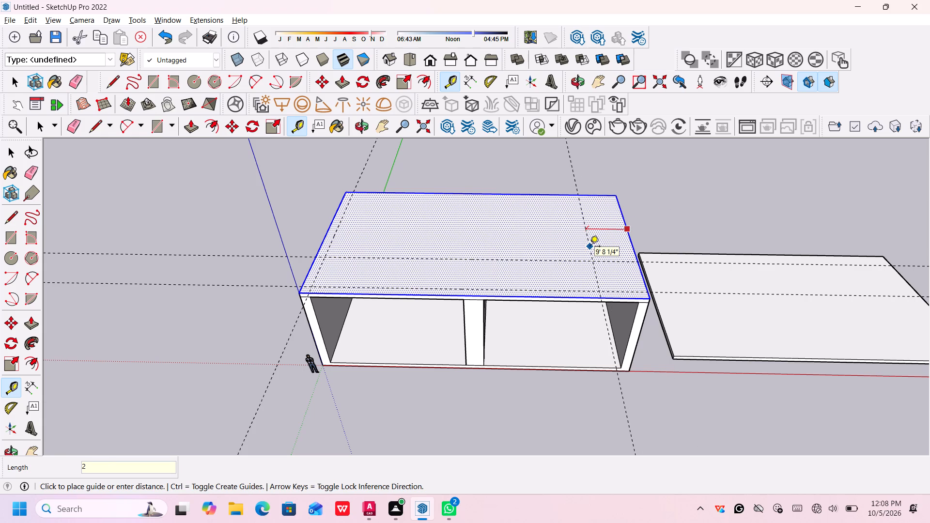
{"action": "key", "text": "apostrophe"}
{"action": "key", "text": "Return"}
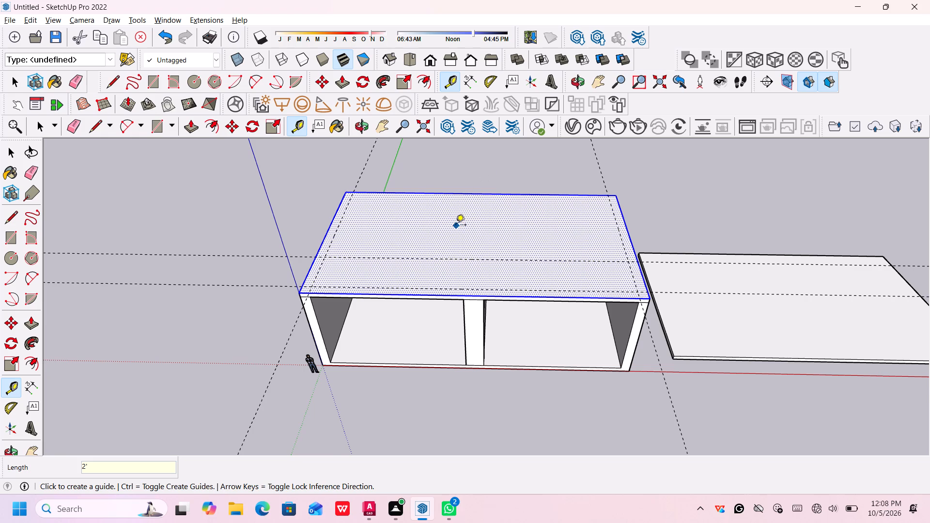
Draw a 66' by 10' rectangle with lines through the guide intersections near the front of the roof slab's top face.
{"action": "scroll", "coordinate": [456, 226], "scroll_direction": "up", "scroll_amount": 3}
{"action": "scroll", "coordinate": [458, 227], "scroll_direction": "down", "scroll_amount": 1}
{"action": "scroll", "coordinate": [473, 216], "scroll_direction": "up", "scroll_amount": 2}
{"action": "scroll", "coordinate": [473, 216], "scroll_direction": "down", "scroll_amount": 1}
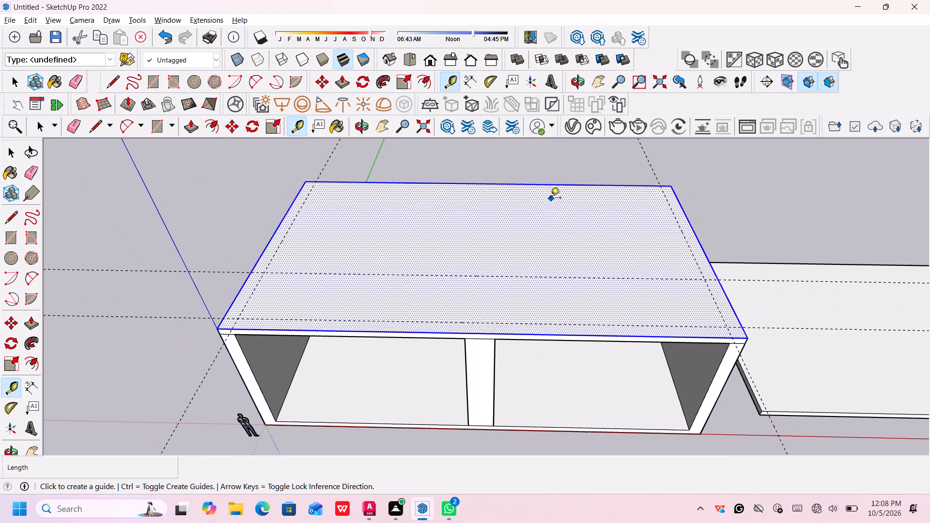
{"action": "key", "text": "space"}
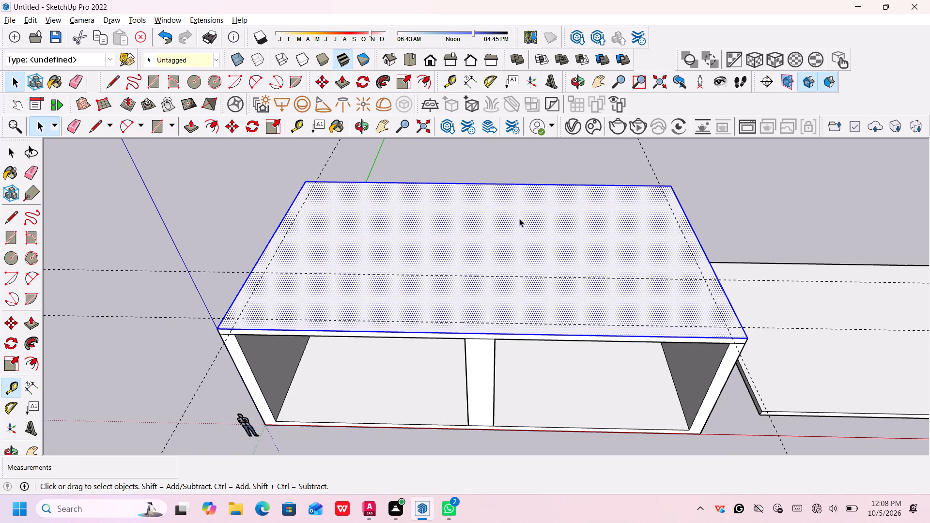
{"action": "key", "text": "l"}
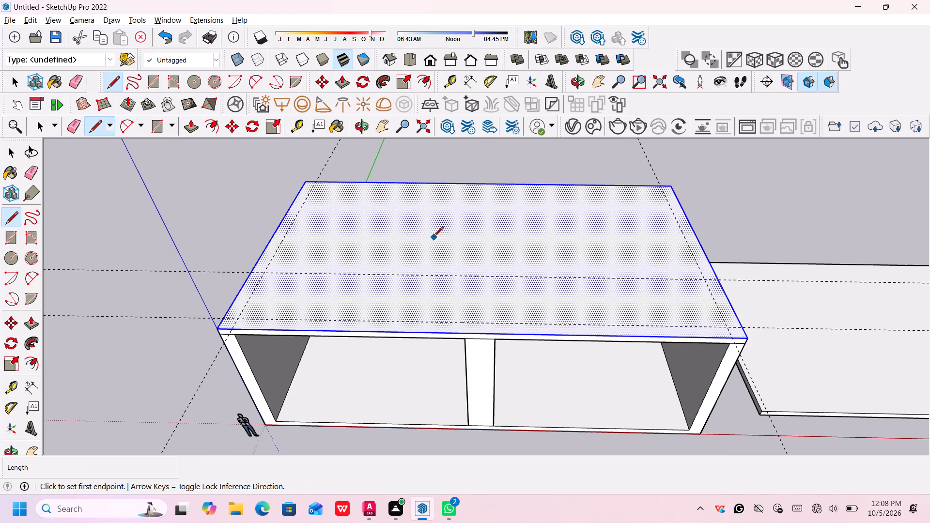
{"action": "key", "text": "Return"}
{"action": "scroll", "coordinate": [348, 282], "scroll_direction": "down", "scroll_amount": 5}
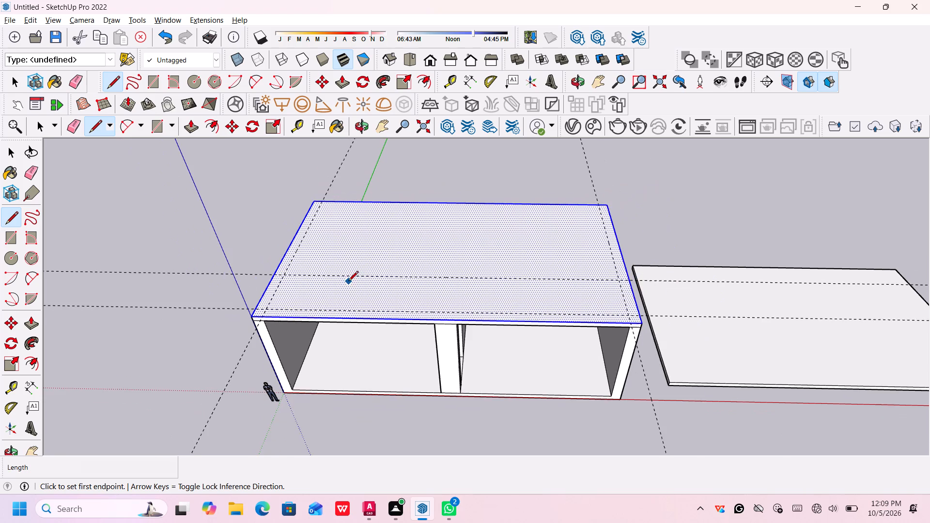
{"action": "scroll", "coordinate": [404, 270], "scroll_direction": "up", "scroll_amount": 4}
{"action": "scroll", "coordinate": [405, 270], "scroll_direction": "down", "scroll_amount": 6}
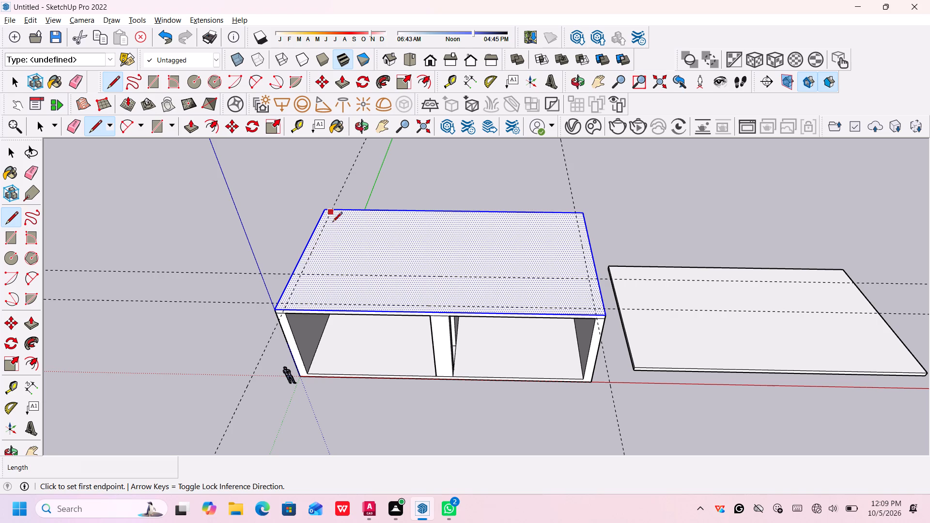
{"action": "left_click", "coordinate": [301, 273]}
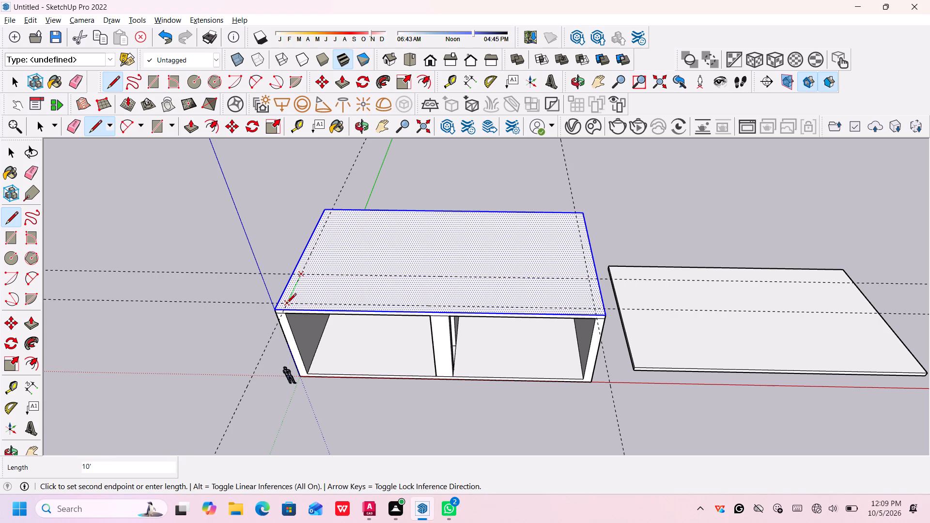
{"action": "left_click", "coordinate": [287, 304]}
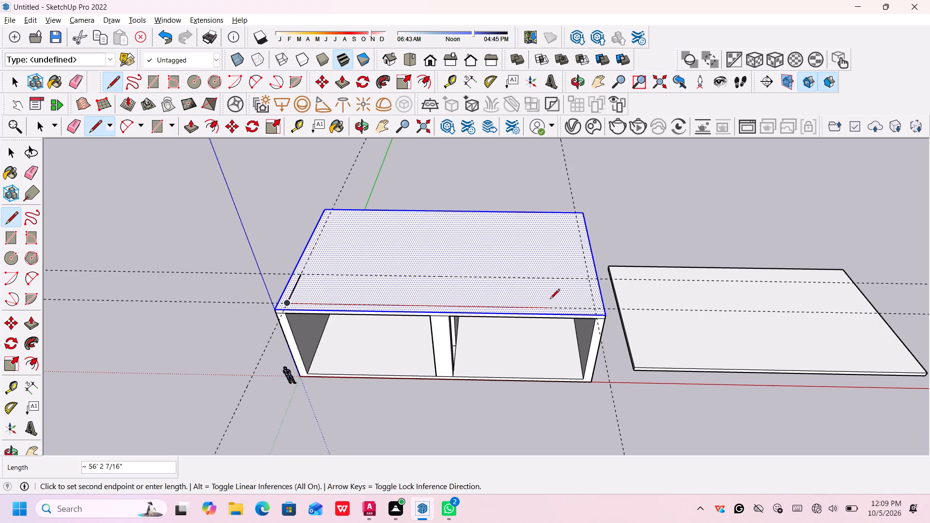
{"action": "left_click", "coordinate": [594, 309]}
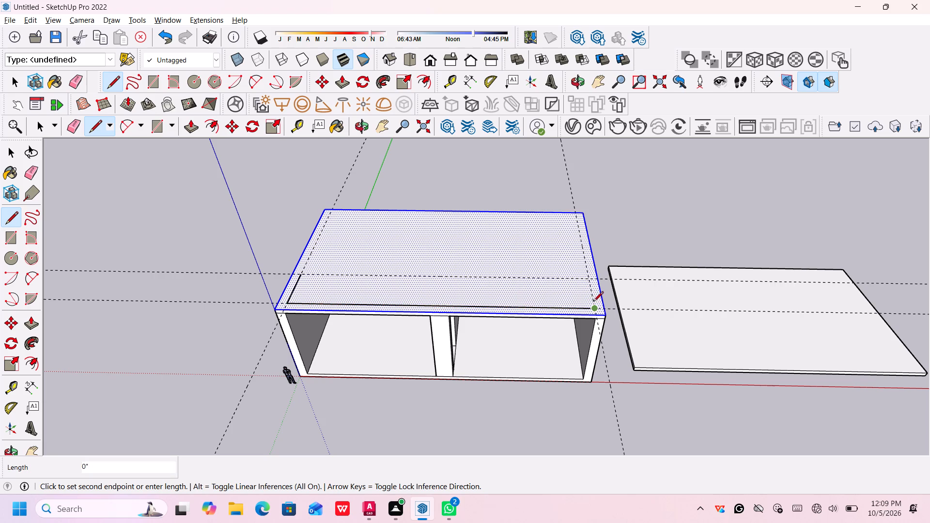
{"action": "left_click", "coordinate": [588, 280]}
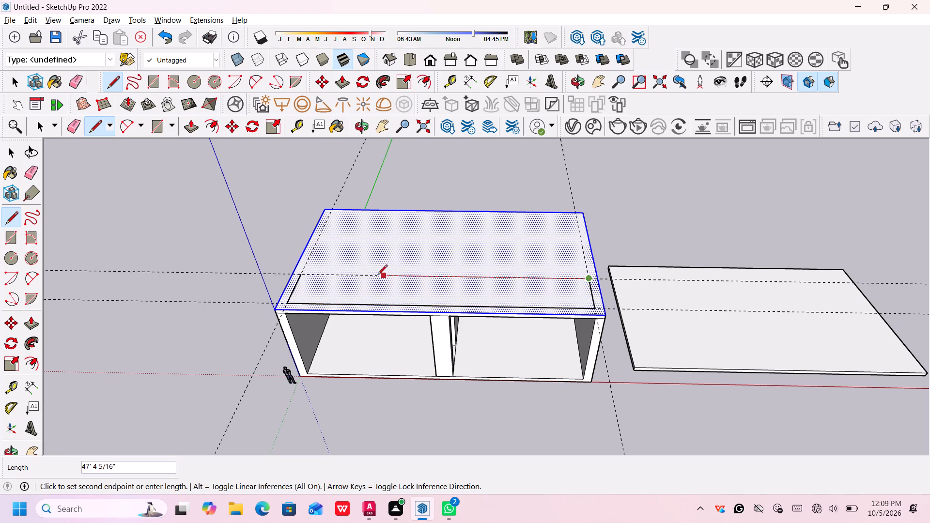
{"action": "left_click", "coordinate": [302, 276]}
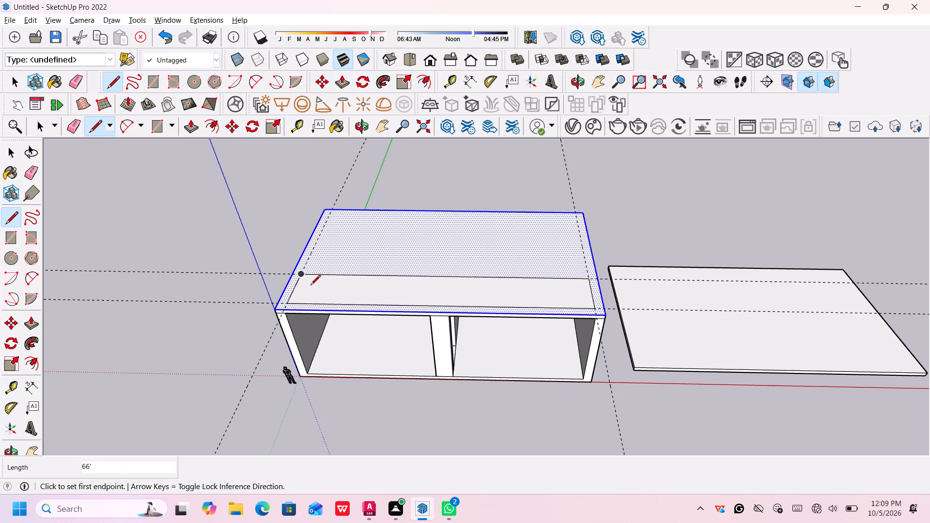
{"action": "key", "text": "space"}
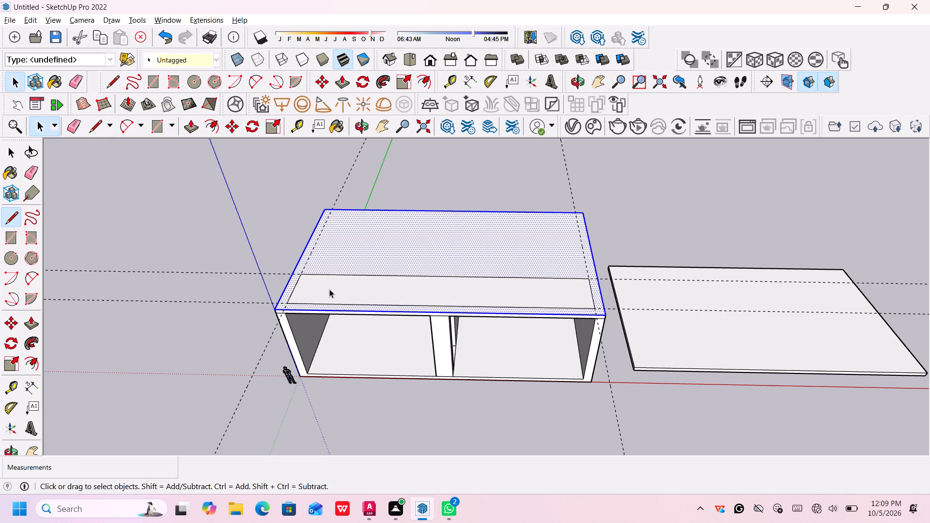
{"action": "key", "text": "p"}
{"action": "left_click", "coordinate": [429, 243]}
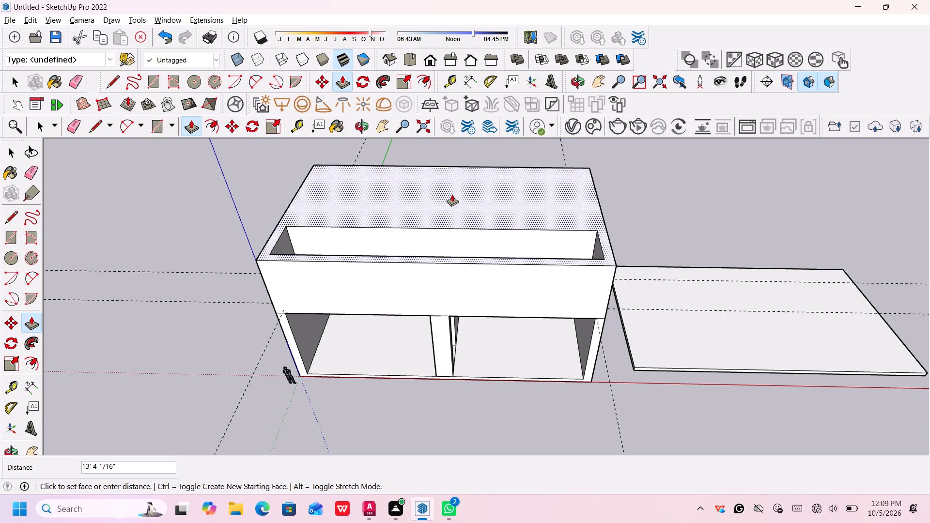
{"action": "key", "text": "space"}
Place a guide parallel to the roof slab's left side edge, 6' inside it.
{"action": "scroll", "coordinate": [289, 284], "scroll_direction": "up", "scroll_amount": 3}
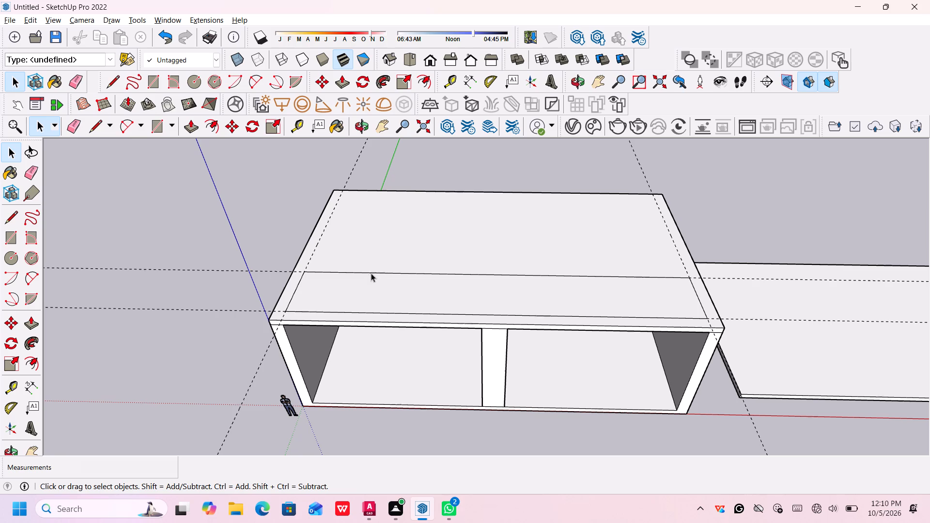
{"action": "left_click", "coordinate": [10, 385]}
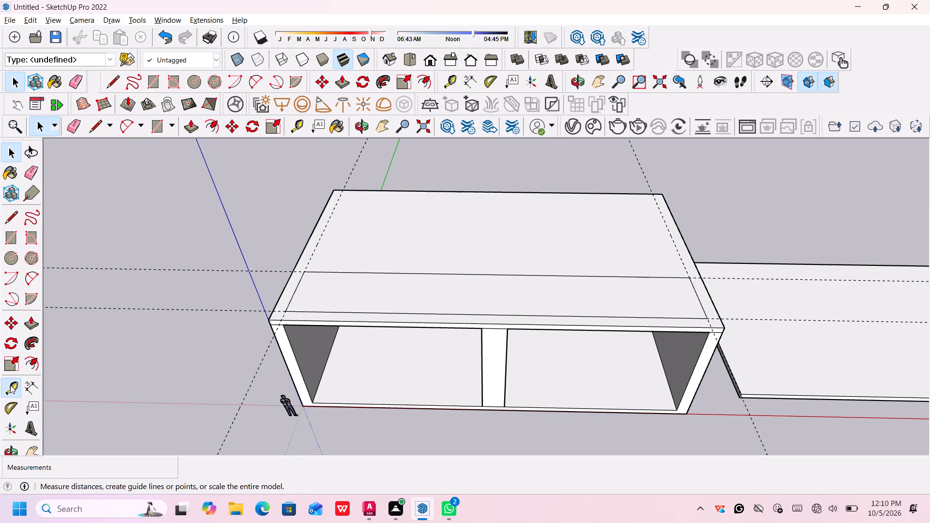
{"action": "left_click", "coordinate": [305, 246]}
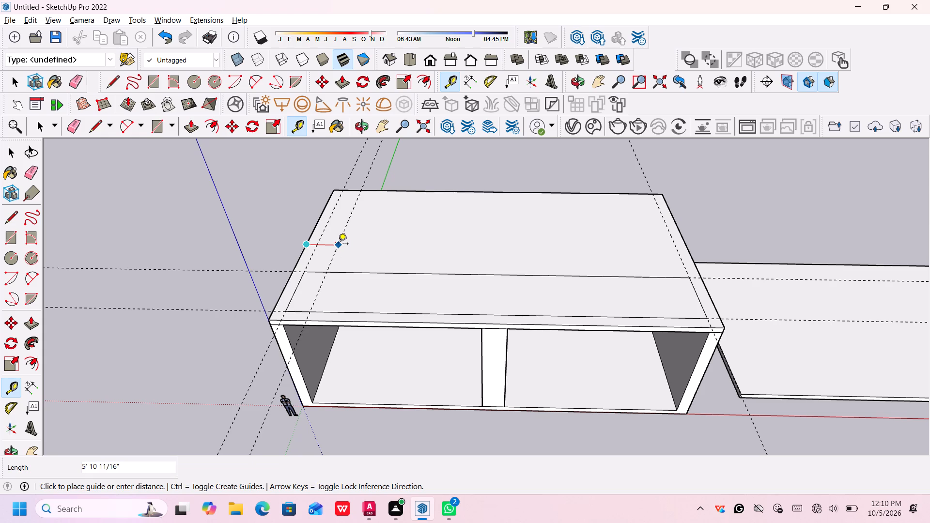
{"action": "type", "text": "6'"}
{"action": "key", "text": "Return"}
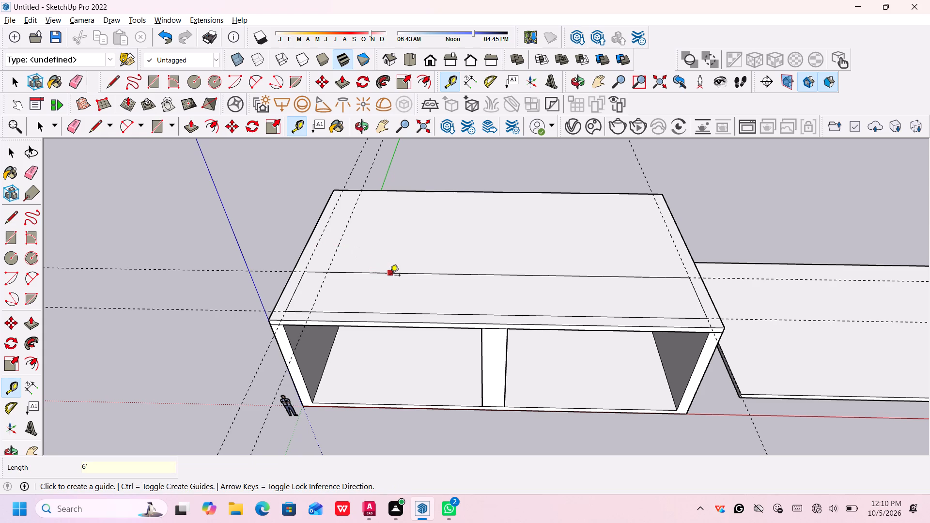
{"action": "key", "text": "space"}
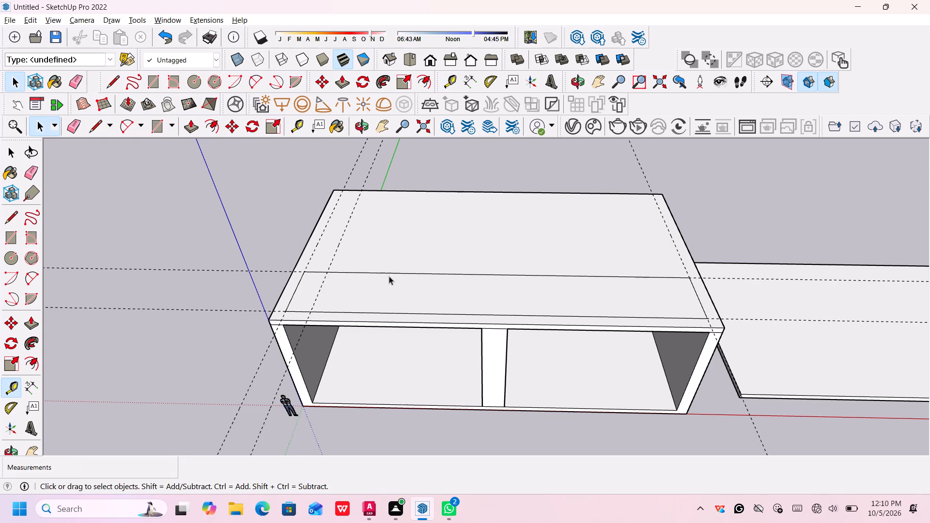
Draw a 10' line along the 6' guide, from the front rectangle's back line to its front line.
{"action": "key", "text": "l"}
{"action": "key", "text": "Return"}
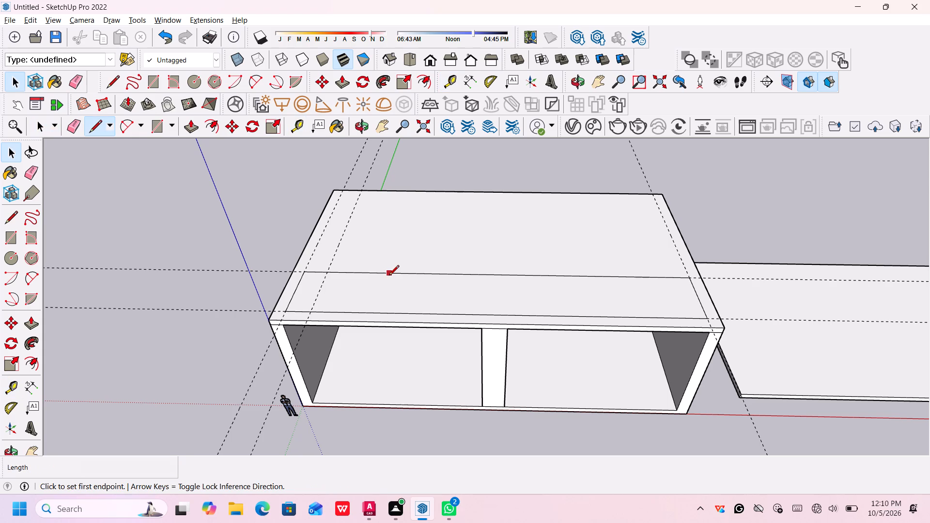
{"action": "left_click", "coordinate": [325, 274]}
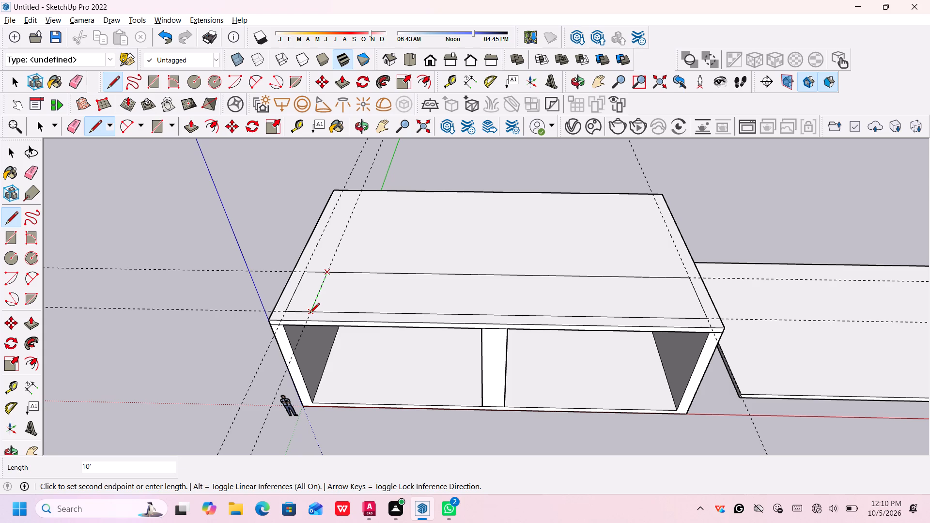
{"action": "left_click", "coordinate": [310, 314]}
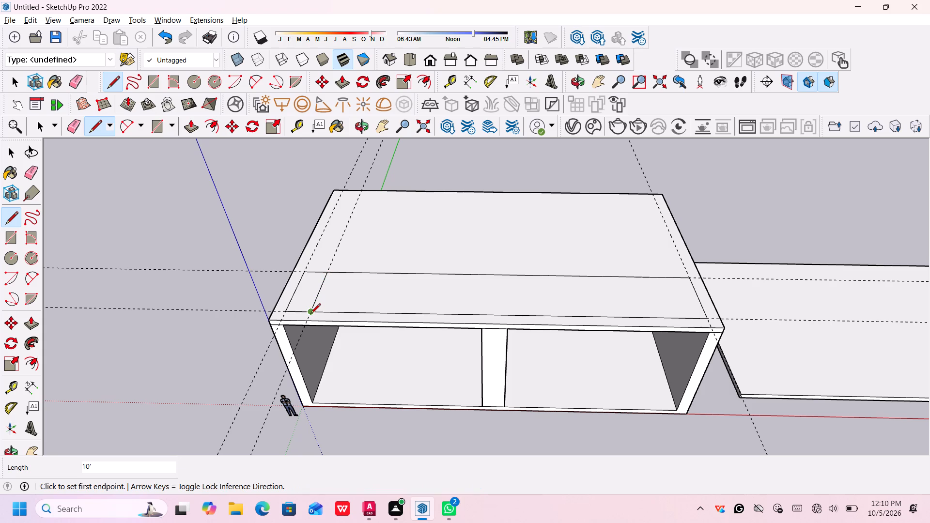
{"action": "left_click", "coordinate": [307, 321]}
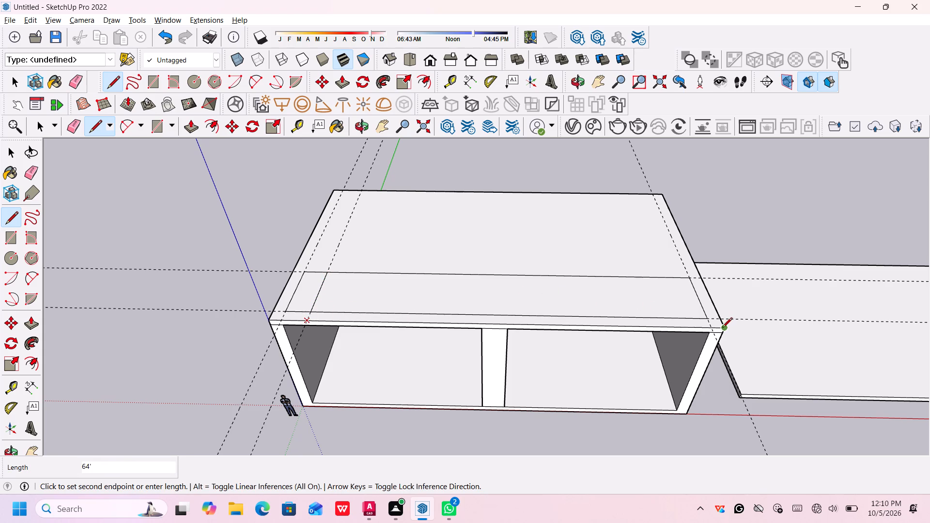
{"action": "key", "text": "space"}
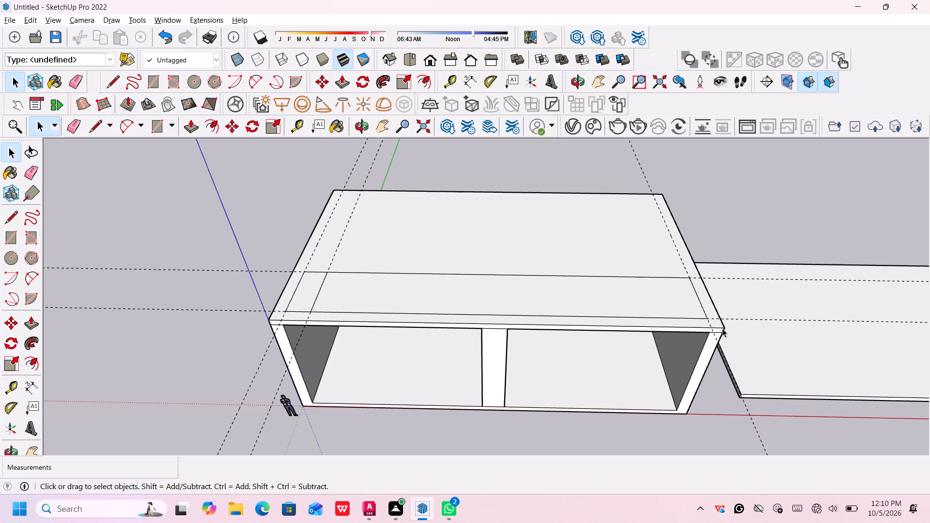
Draw a 2' line extending the rectangle's right side to the roof slab's front edge.
{"action": "key", "text": "l"}
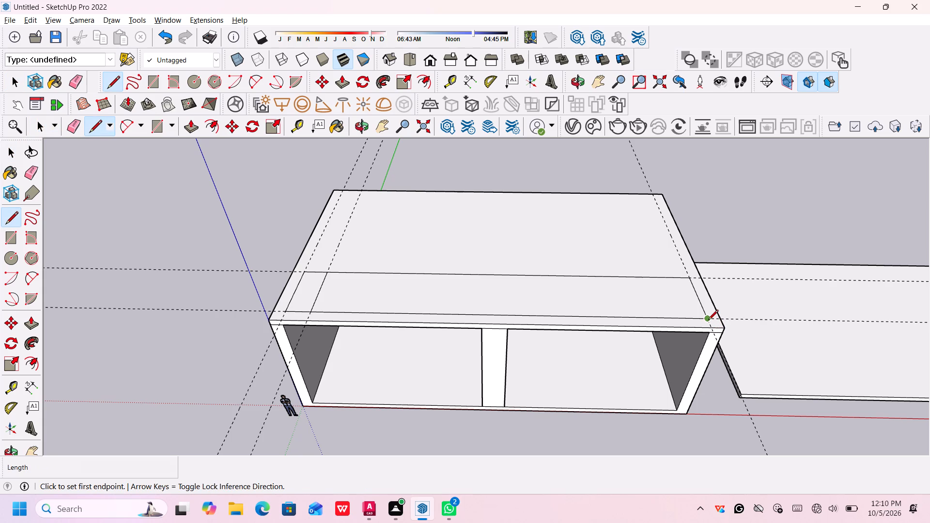
{"action": "left_click", "coordinate": [708, 321]}
{"action": "left_click", "coordinate": [712, 330]}
{"action": "key", "text": "space"}
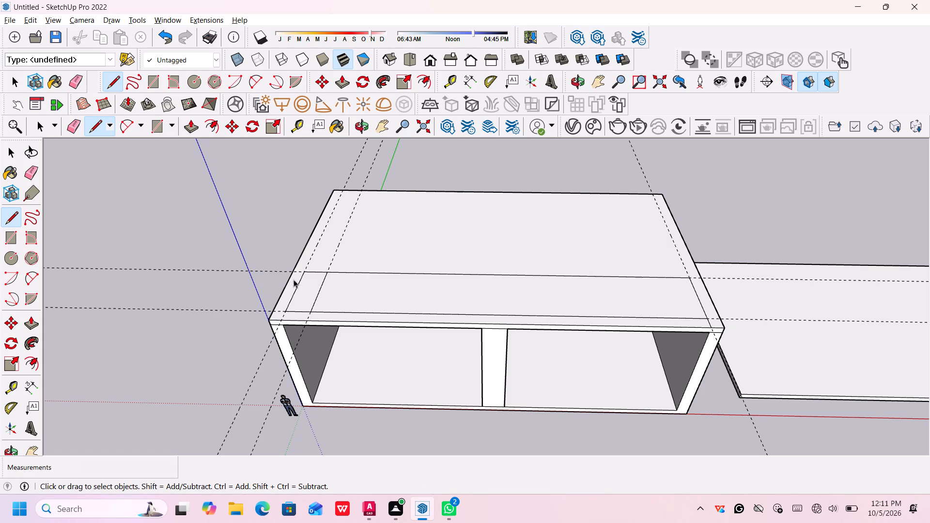
Erase the leftover rectangle edges left of the new 10' line, along with all the guides on the roof slab.
{"action": "key", "text": "e"}
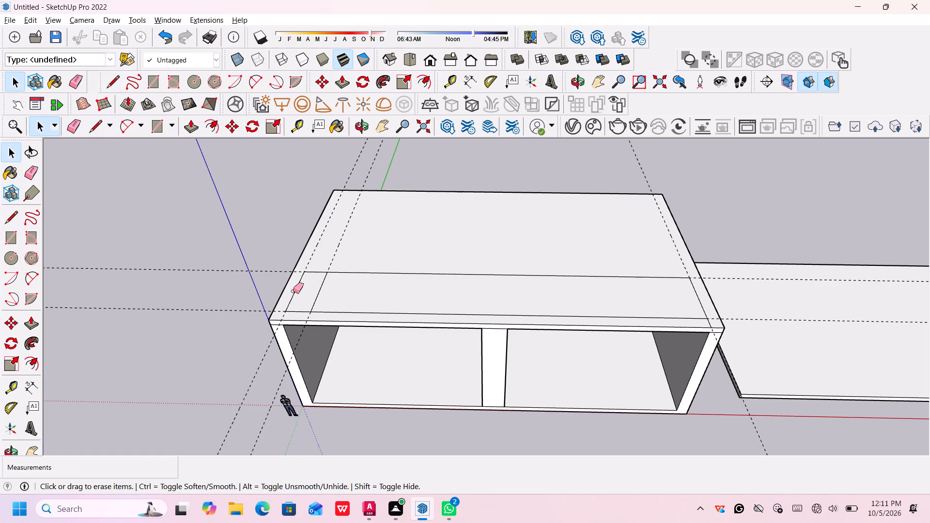
{"action": "left_click", "coordinate": [294, 291]}
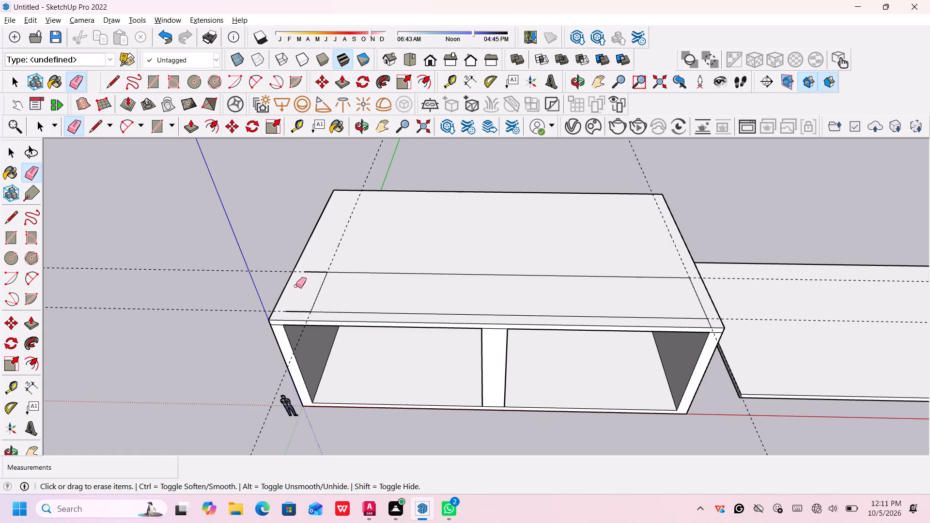
{"action": "left_click", "coordinate": [313, 270]}
{"action": "left_click", "coordinate": [313, 271]}
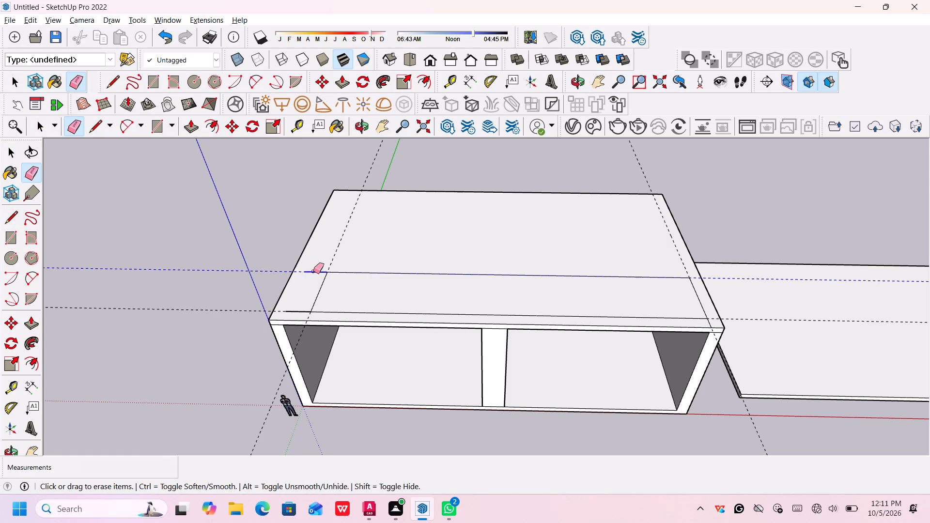
{"action": "left_click", "coordinate": [299, 310]}
{"action": "left_click", "coordinate": [298, 310]}
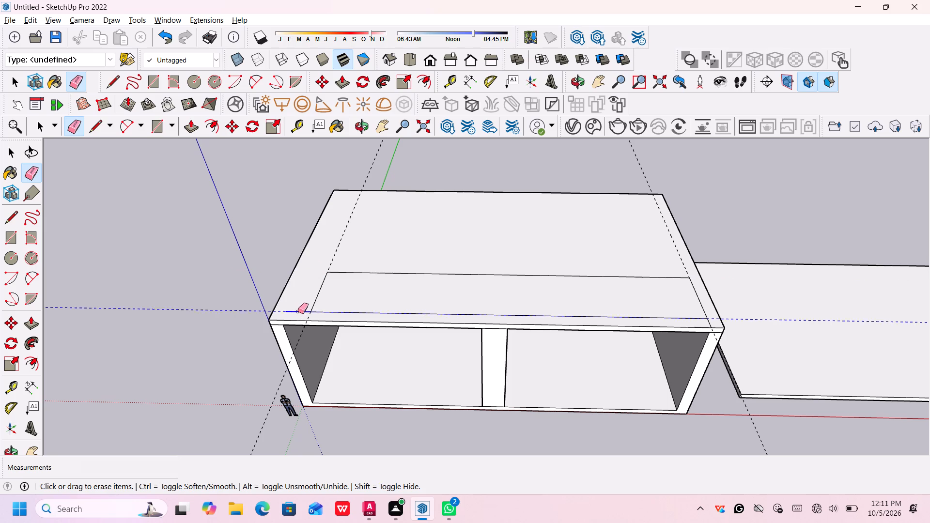
{"action": "left_click", "coordinate": [298, 311]}
{"action": "left_click", "coordinate": [361, 215]}
{"action": "left_click", "coordinate": [344, 222]}
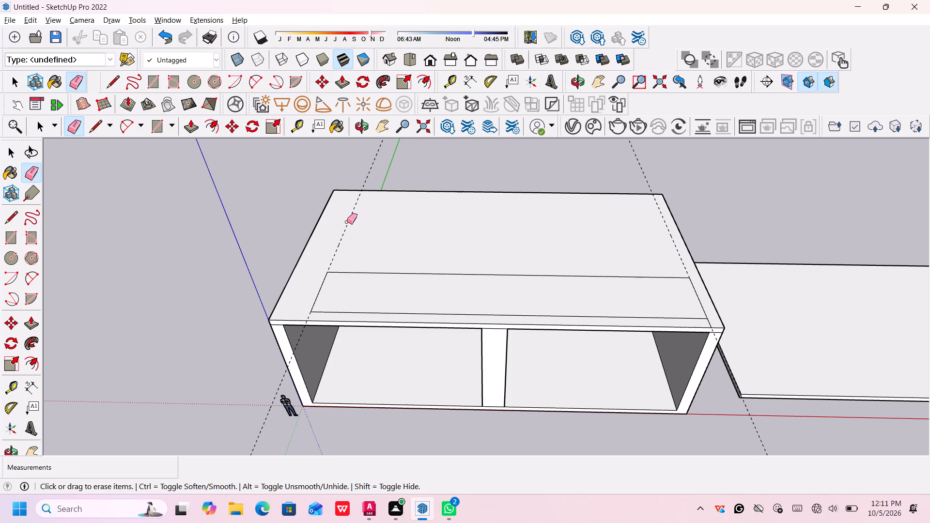
{"action": "left_click", "coordinate": [348, 222]}
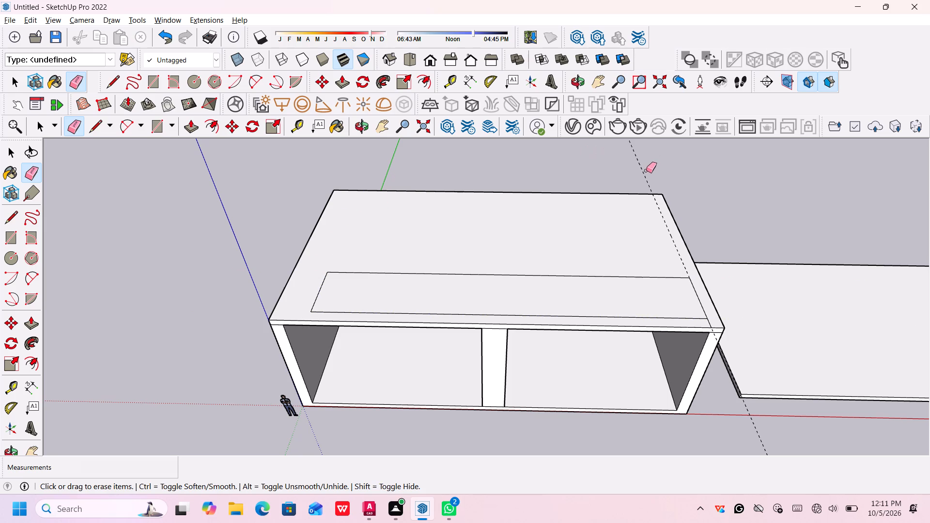
{"action": "left_click", "coordinate": [643, 171]}
{"action": "scroll", "coordinate": [645, 173], "scroll_direction": "down", "scroll_amount": 2}
{"action": "scroll", "coordinate": [645, 173], "scroll_direction": "up", "scroll_amount": 2}
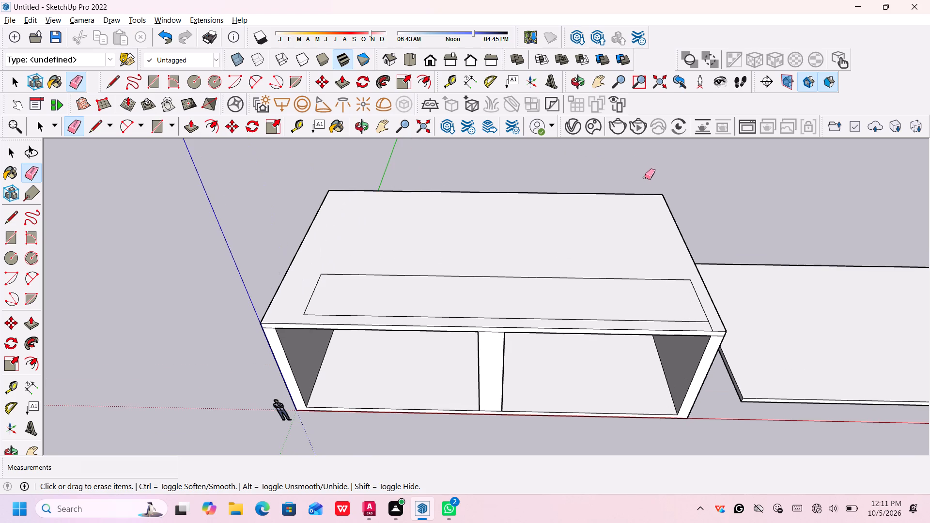
{"action": "middle_click_drag", "start_coordinate": [645, 178], "coordinate": [638, 169]}
{"action": "middle_click_drag", "start_coordinate": [647, 185], "coordinate": [666, 211]}
{"action": "middle_click", "coordinate": [666, 211]}
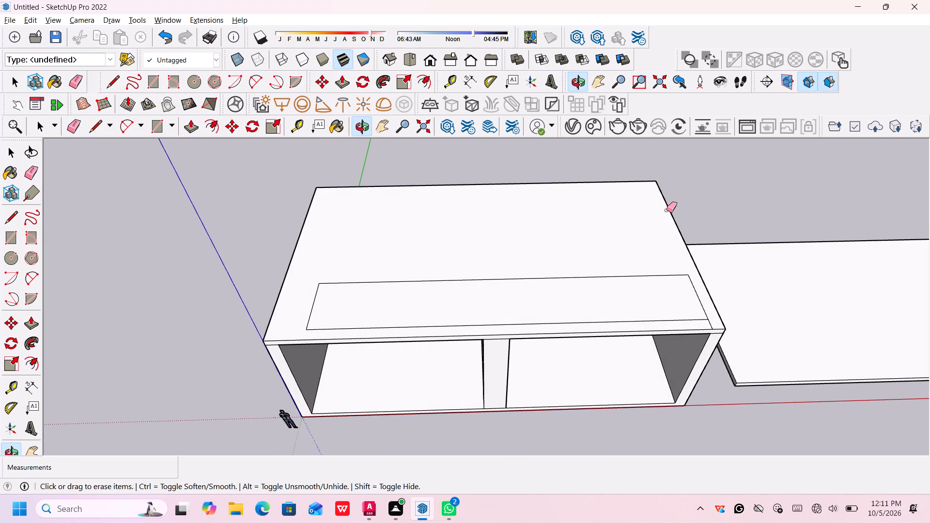
{"action": "key", "text": "space"}
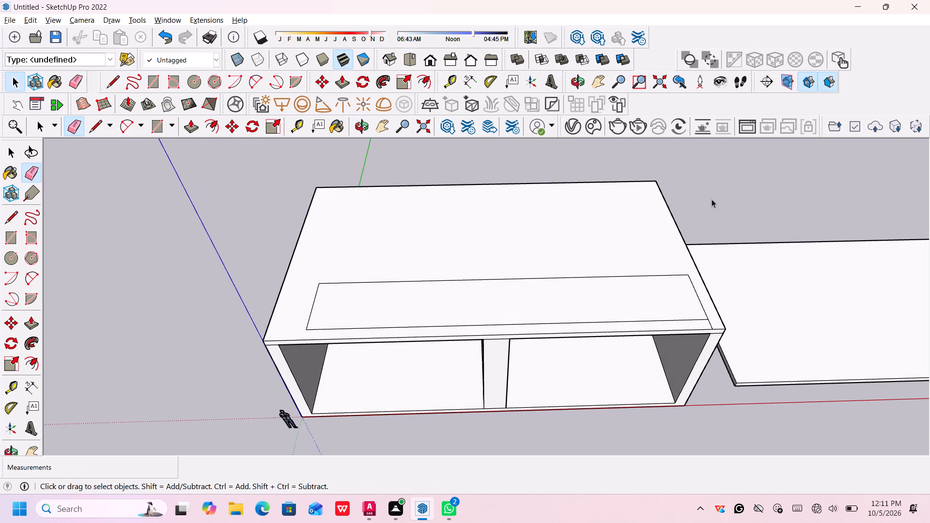
Draw a 2' line extending the shortened rectangle's left side to the roof slab's front edge.
{"action": "key", "text": "l"}
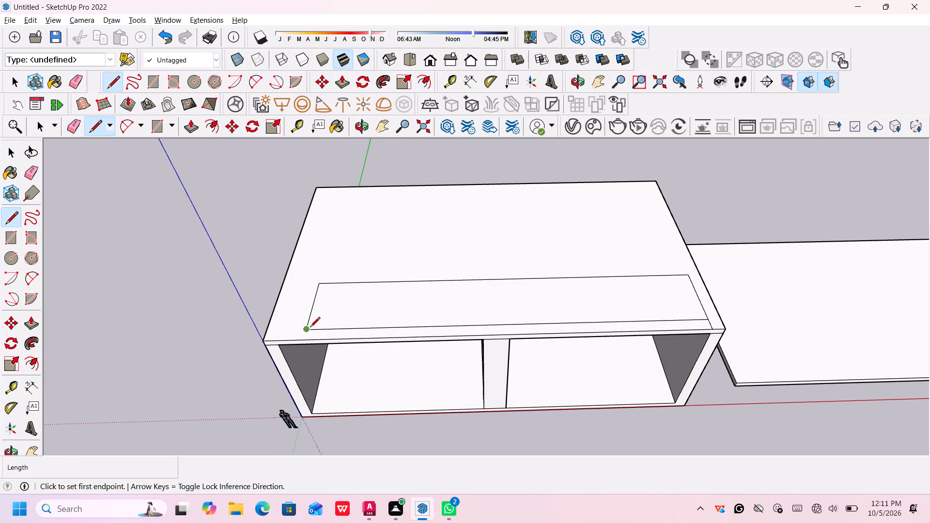
{"action": "left_click", "coordinate": [306, 328]}
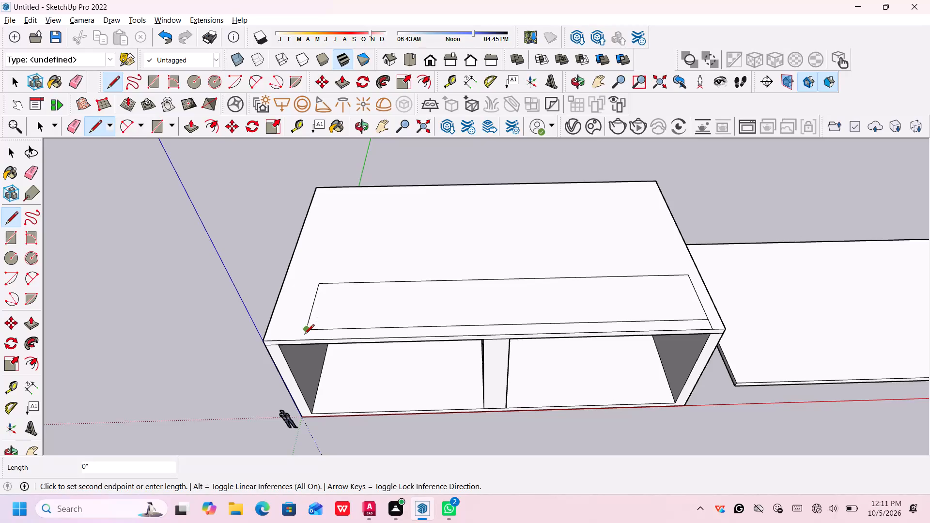
{"action": "left_click", "coordinate": [303, 340]}
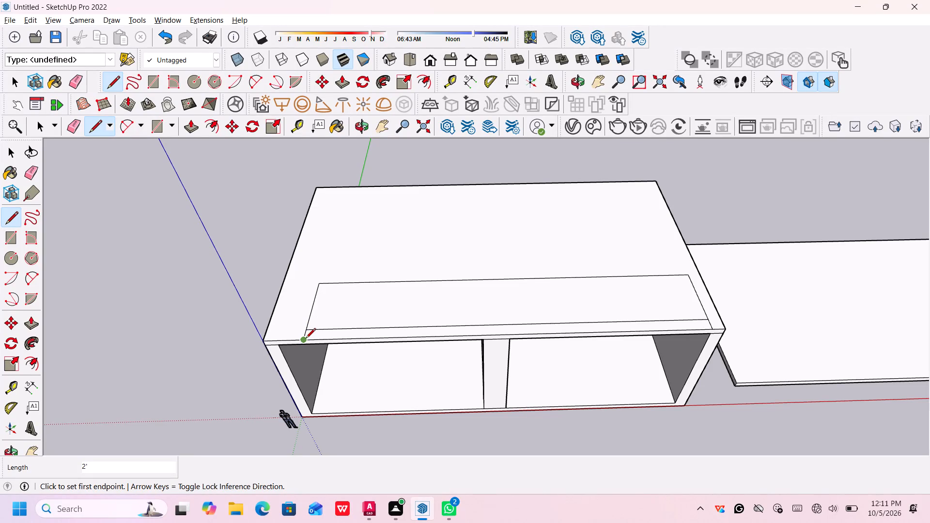
{"action": "key", "text": "space"}
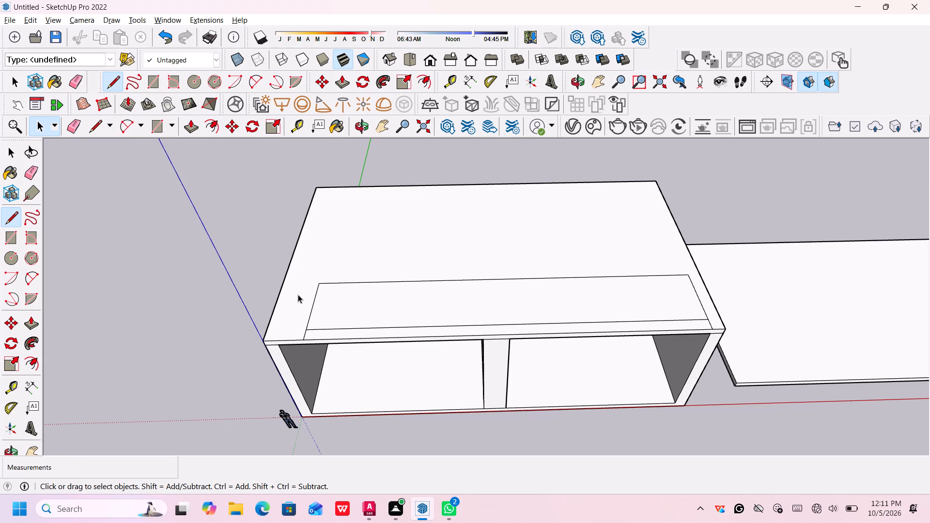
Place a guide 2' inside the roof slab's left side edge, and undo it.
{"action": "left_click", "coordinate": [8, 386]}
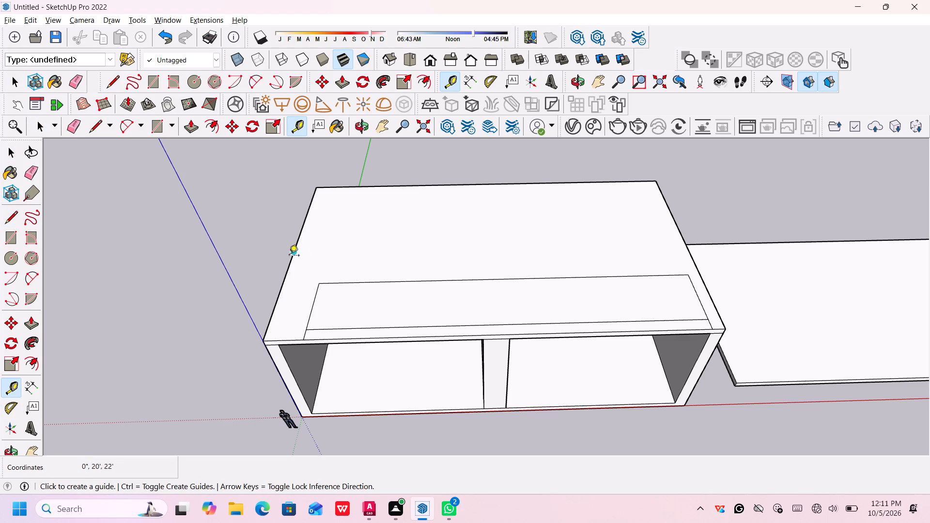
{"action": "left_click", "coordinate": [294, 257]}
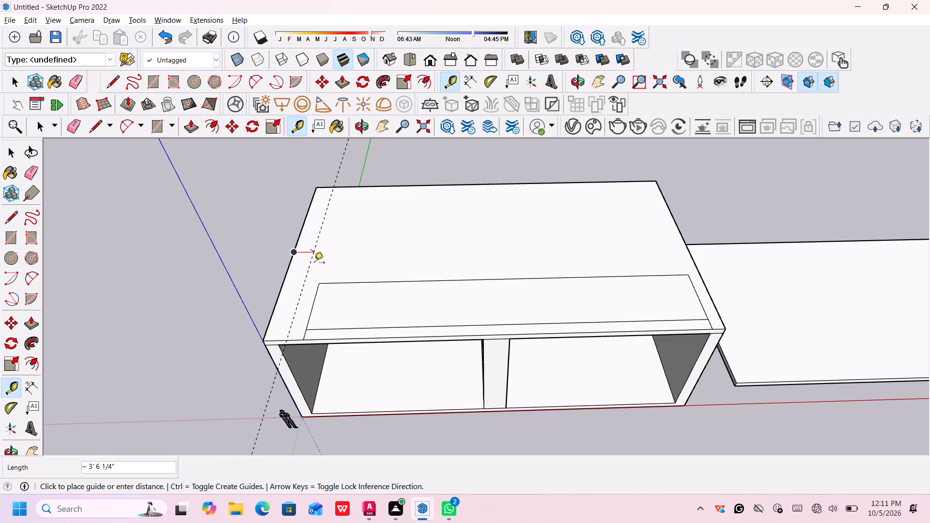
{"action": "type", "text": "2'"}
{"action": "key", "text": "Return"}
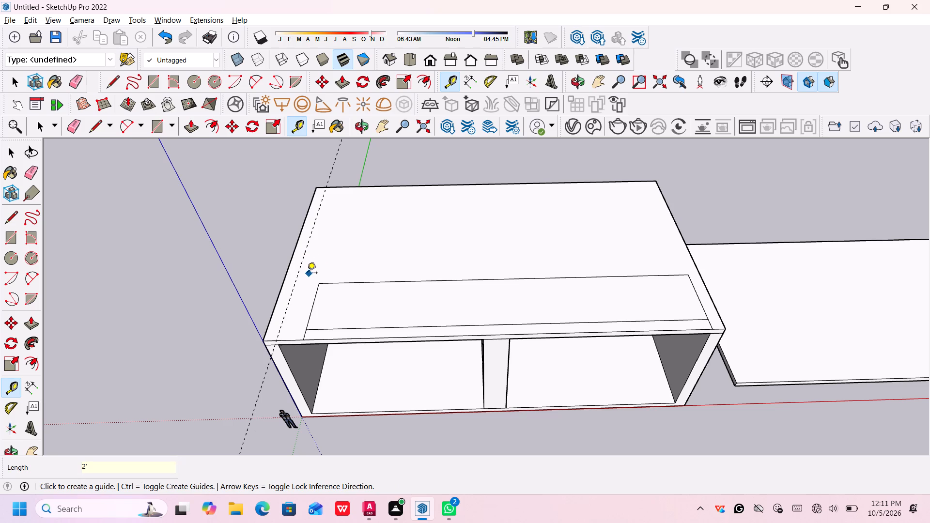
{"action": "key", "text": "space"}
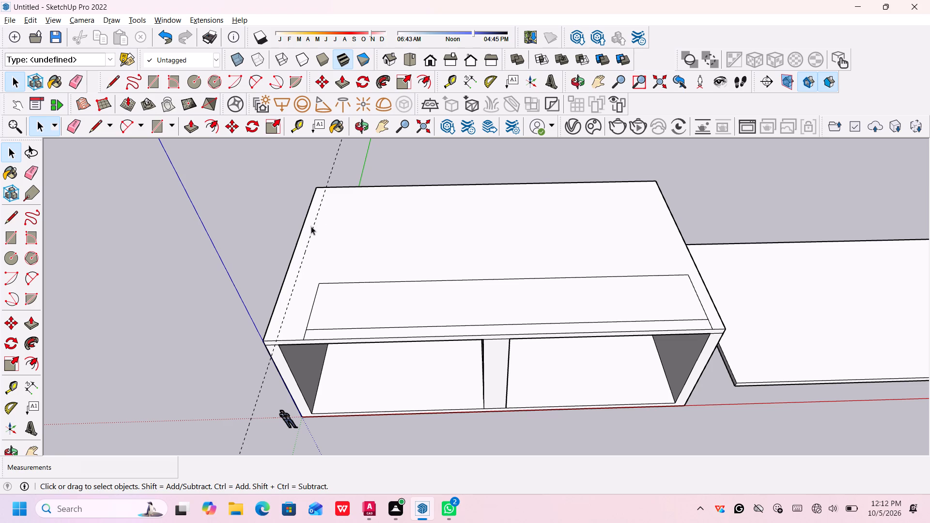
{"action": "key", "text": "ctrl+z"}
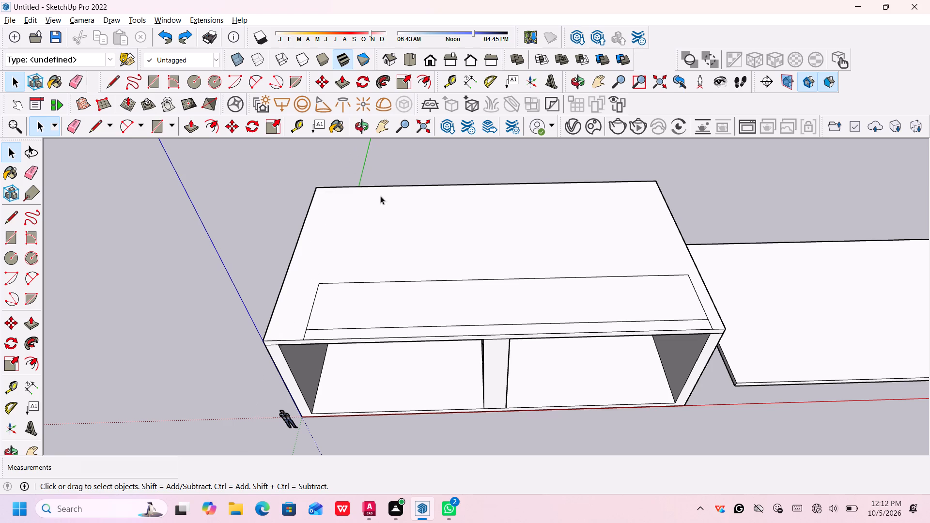
Push/Pull the roof slab's U-shaped area around the front recess up 20', using a new starting face.
{"action": "key", "text": "p"}
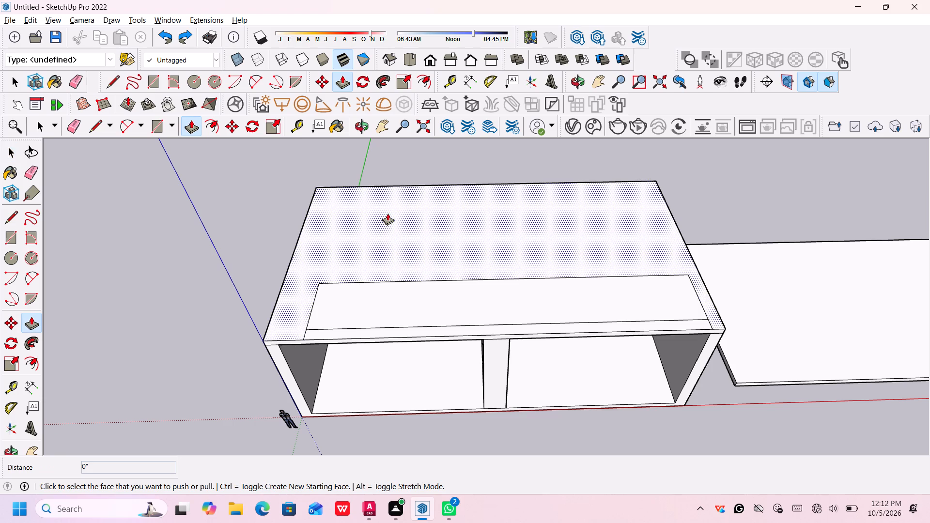
{"action": "left_click", "coordinate": [387, 213]}
{"action": "scroll", "coordinate": [401, 167], "scroll_direction": "down", "scroll_amount": 4}
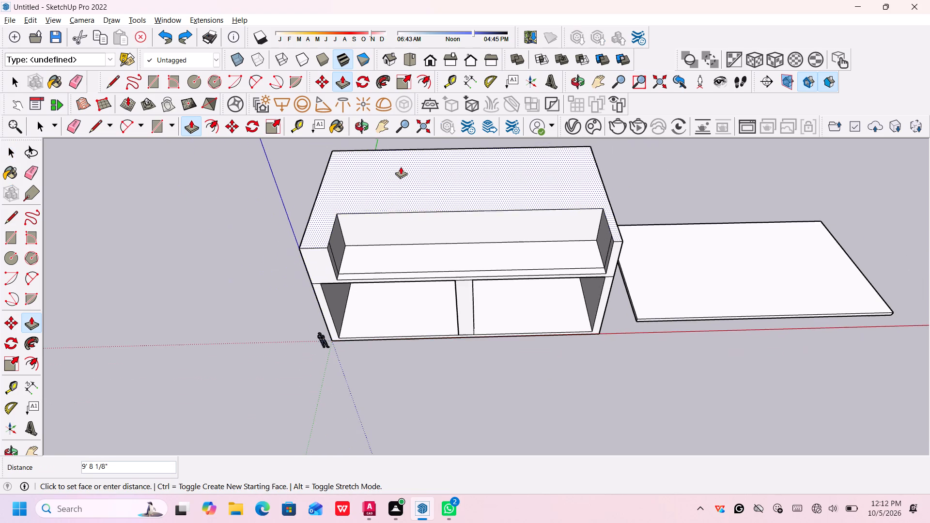
{"action": "middle_click_drag", "start_coordinate": [402, 167], "coordinate": [400, 200]}
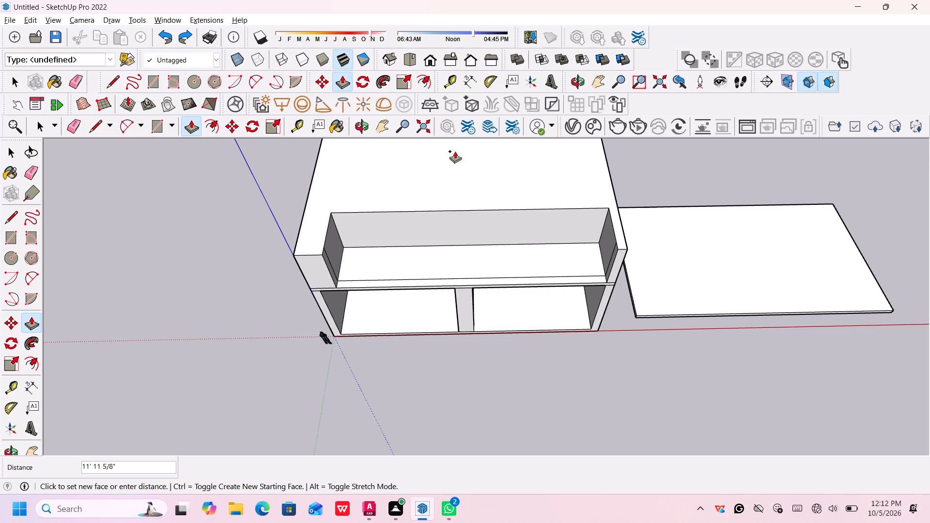
{"action": "type", "text": "20'"}
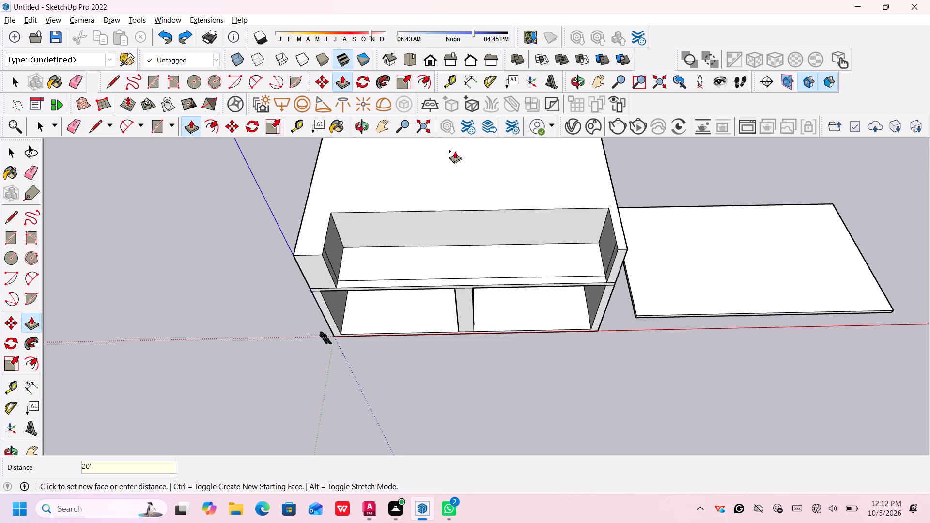
{"action": "key", "text": "Return"}
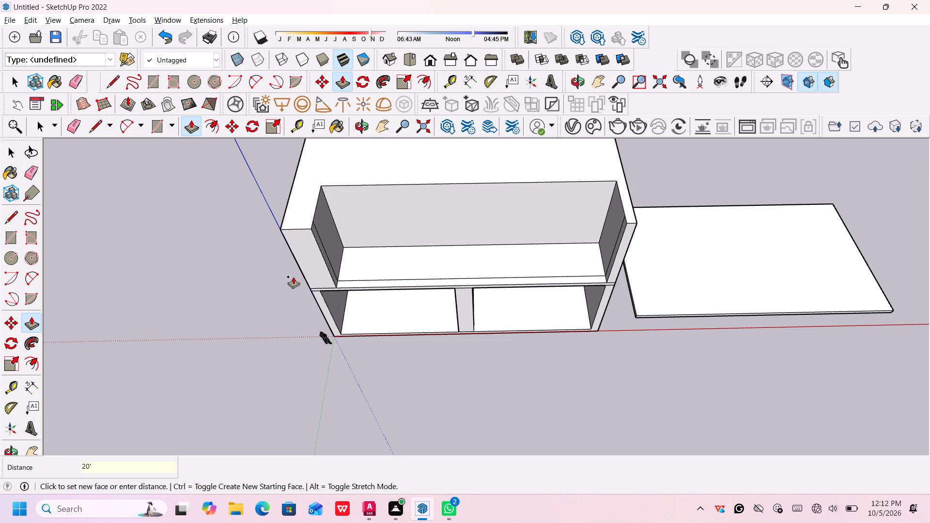
{"action": "key", "text": "Escape"}
Examine the raised upper floor and its open front recess from the side and the front.
{"action": "key", "text": "k"}
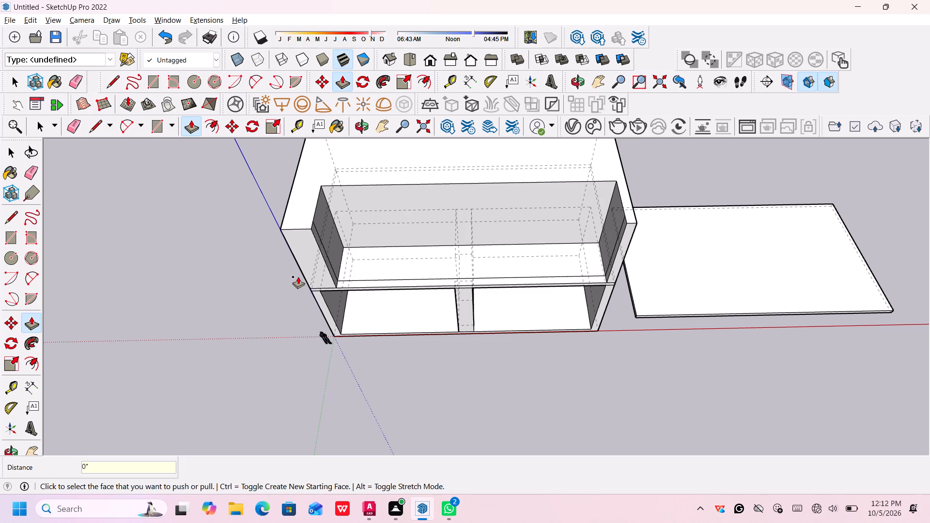
{"action": "key", "text": "k"}
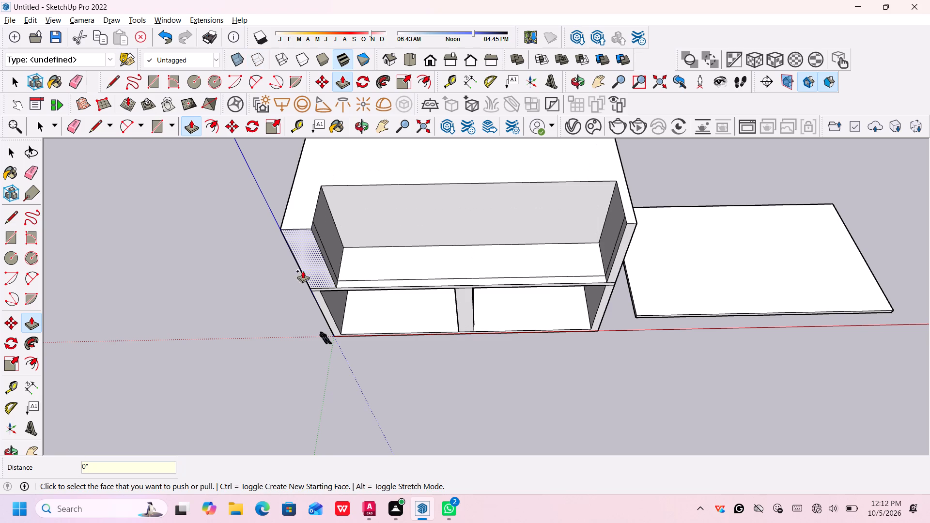
{"action": "scroll", "coordinate": [281, 289], "scroll_direction": "down", "scroll_amount": 1}
{"action": "key", "text": "o"}
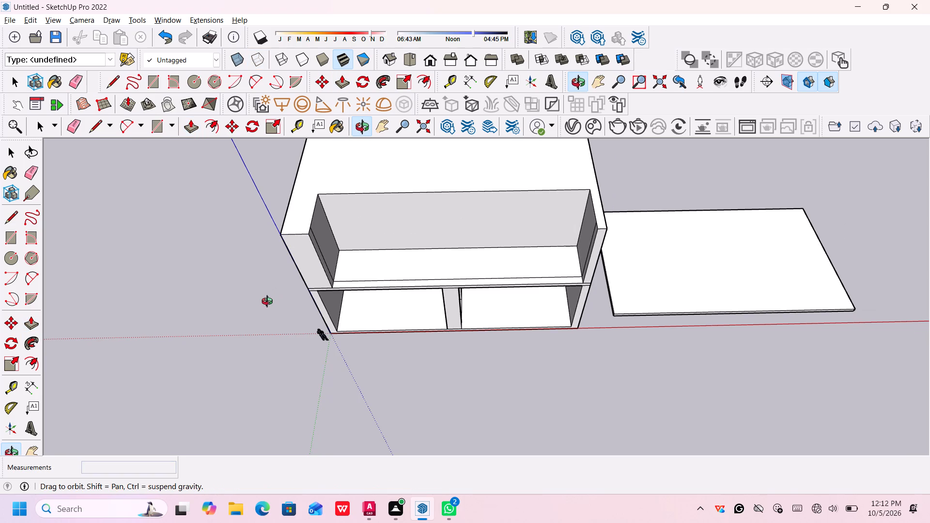
{"action": "left_click_drag", "start_coordinate": [270, 302], "coordinate": [463, 302]}
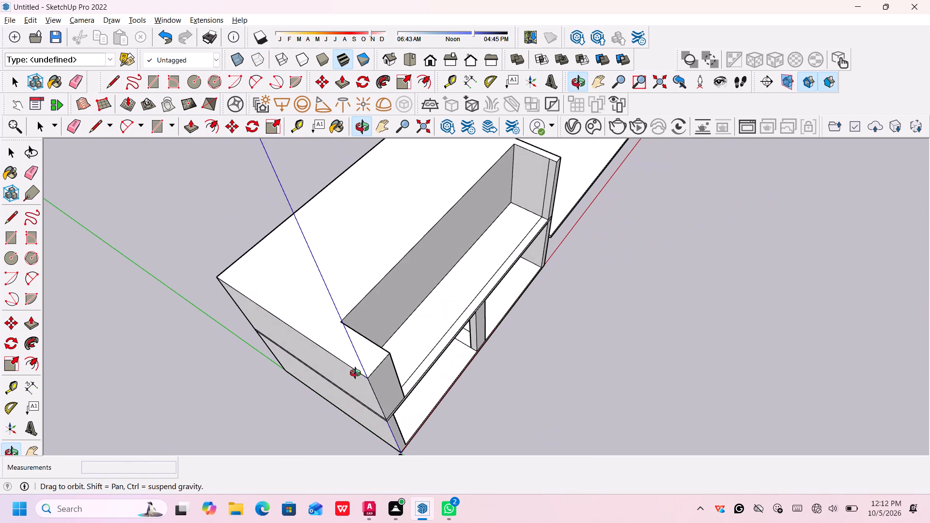
{"action": "middle_click_drag", "start_coordinate": [357, 374], "coordinate": [386, 308]}
{"action": "middle_click_drag", "start_coordinate": [338, 397], "coordinate": [382, 354]}
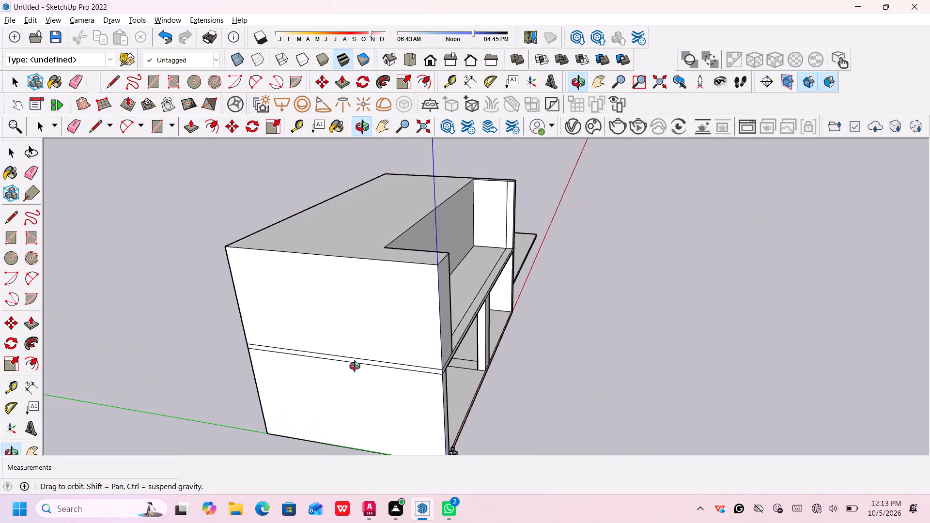
{"action": "scroll", "coordinate": [292, 380], "scroll_direction": "up", "scroll_amount": 5}
{"action": "middle_click_drag", "start_coordinate": [372, 366], "coordinate": [258, 359]}
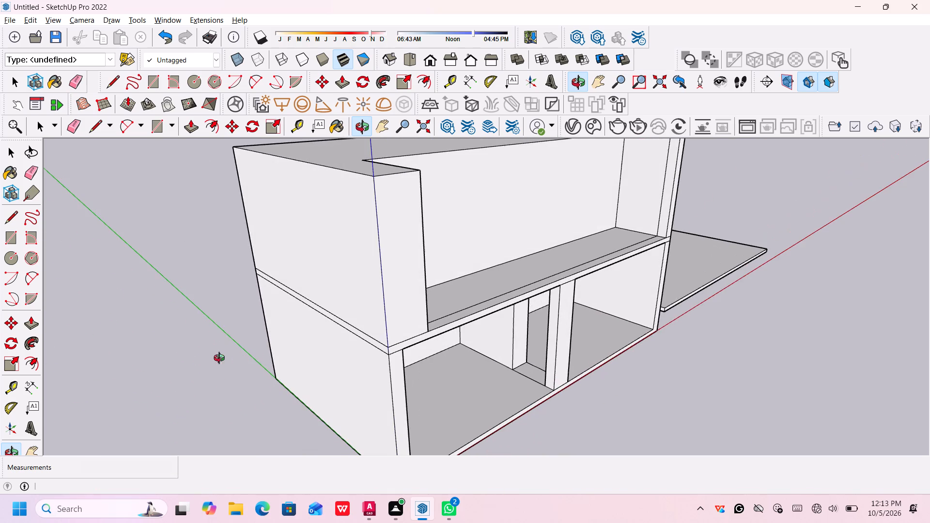
{"action": "middle_click_drag", "start_coordinate": [429, 334], "coordinate": [314, 345]}
{"action": "scroll", "coordinate": [293, 338], "scroll_direction": "down", "scroll_amount": 2}
{"action": "scroll", "coordinate": [376, 316], "scroll_direction": "down", "scroll_amount": 2}
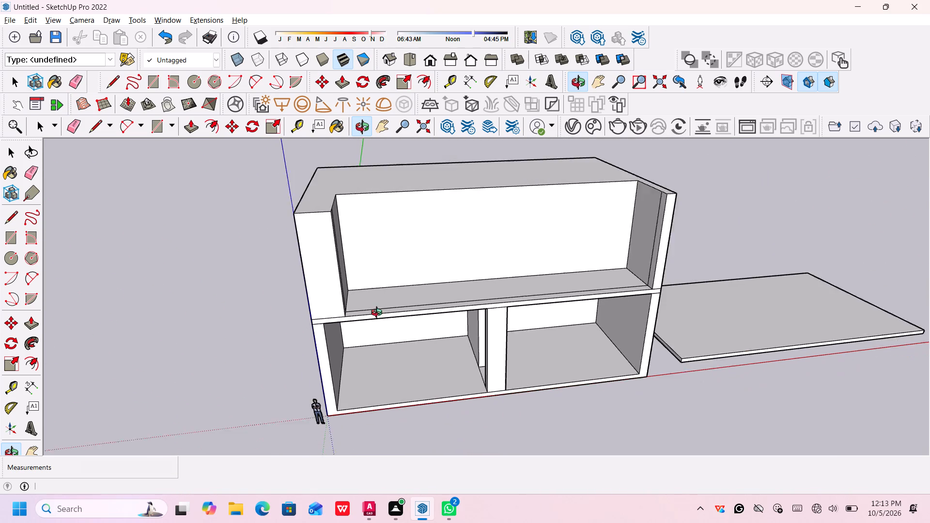
{"action": "scroll", "coordinate": [379, 314], "scroll_direction": "down", "scroll_amount": 3}
{"action": "middle_click_drag", "start_coordinate": [421, 293], "coordinate": [429, 326]}
{"action": "scroll", "coordinate": [437, 300], "scroll_direction": "up", "scroll_amount": 4}
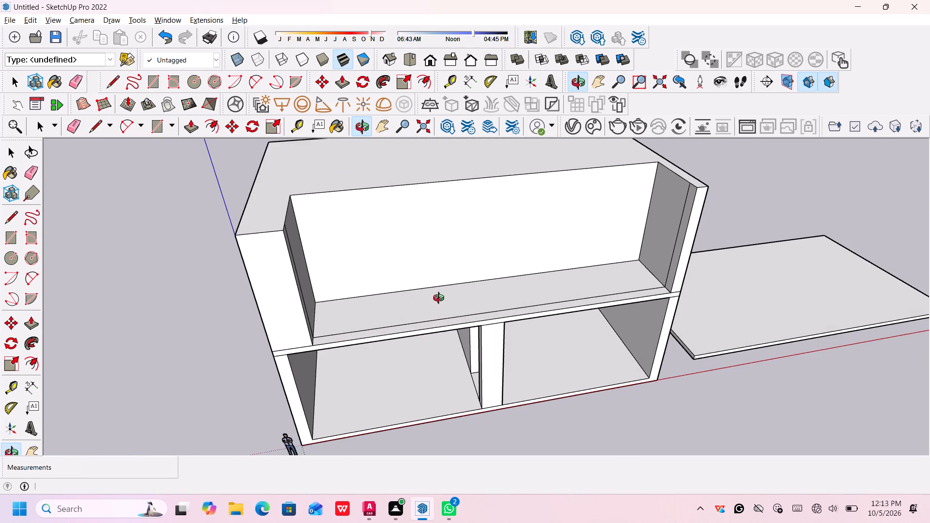
{"action": "middle_click_drag", "start_coordinate": [443, 298], "coordinate": [429, 292]}
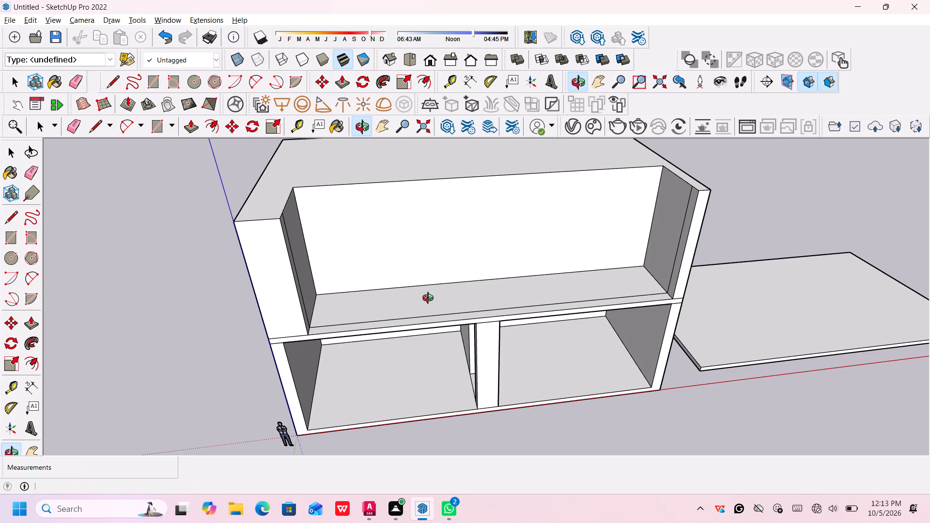
{"action": "key", "text": "space"}
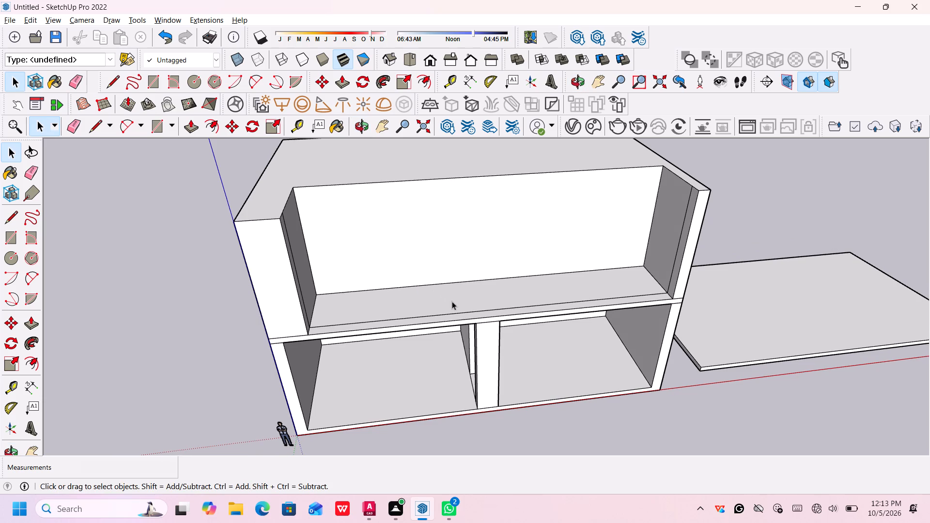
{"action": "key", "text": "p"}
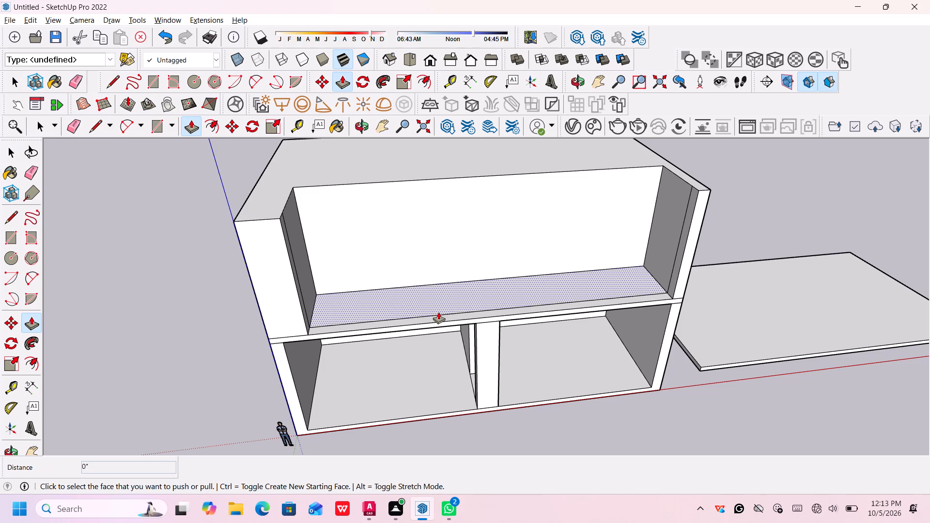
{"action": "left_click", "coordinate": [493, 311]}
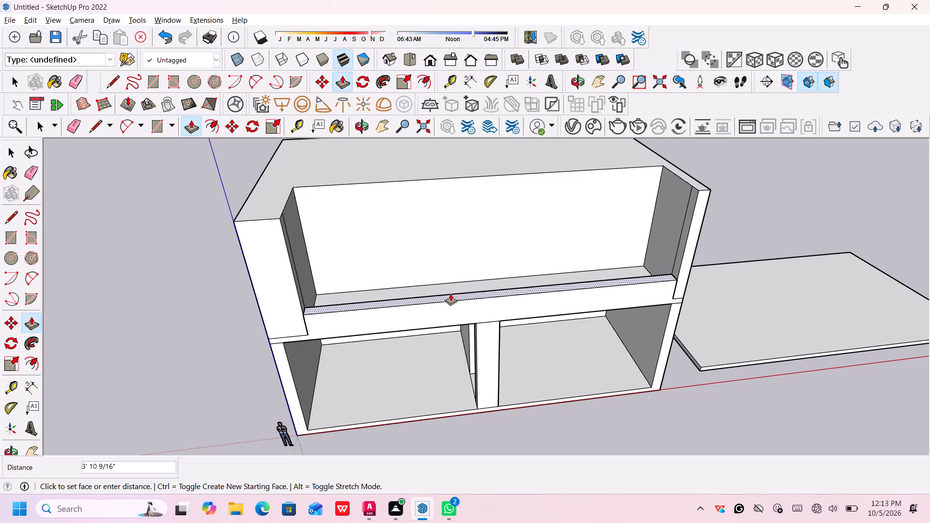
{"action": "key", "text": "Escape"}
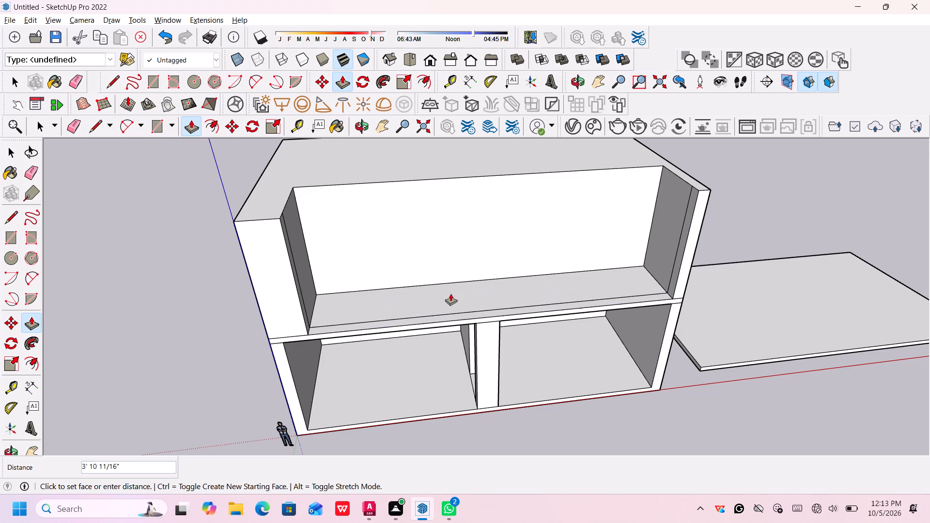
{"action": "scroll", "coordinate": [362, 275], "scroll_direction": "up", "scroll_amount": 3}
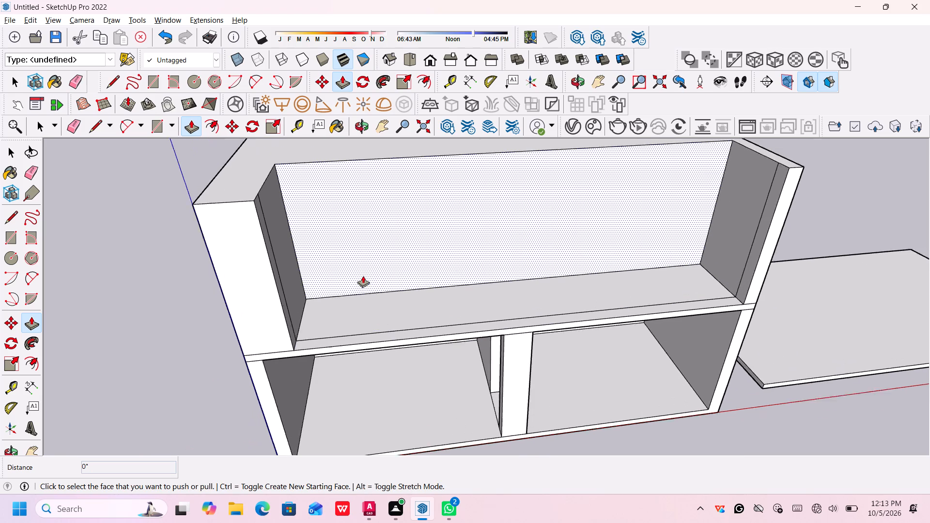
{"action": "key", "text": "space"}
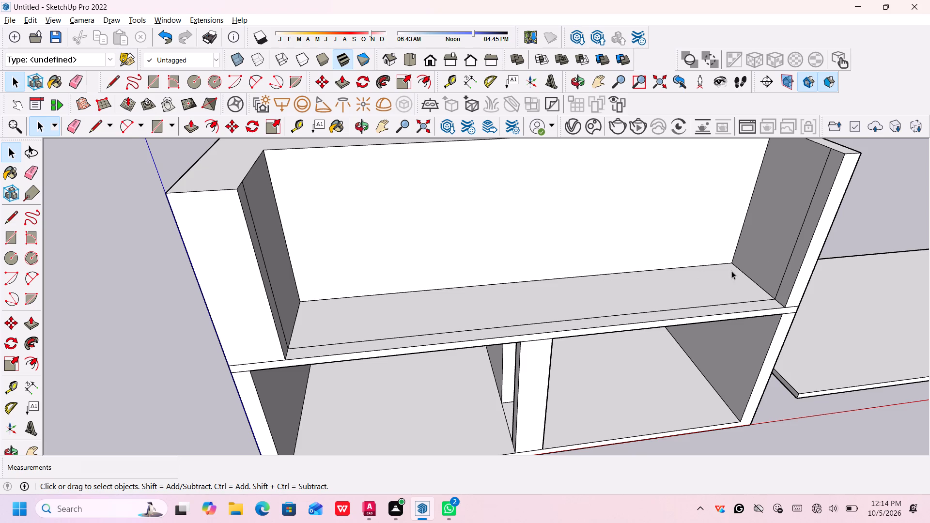
Place a guide across the recess floor, 31' from its right side edge, through the midpoint of its front line.
{"action": "left_click", "coordinate": [11, 385]}
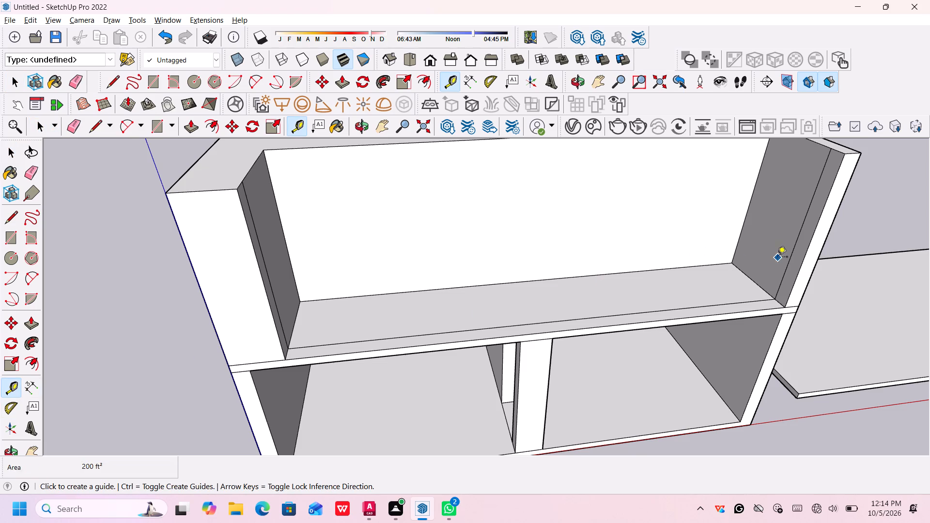
{"action": "left_click", "coordinate": [752, 278]}
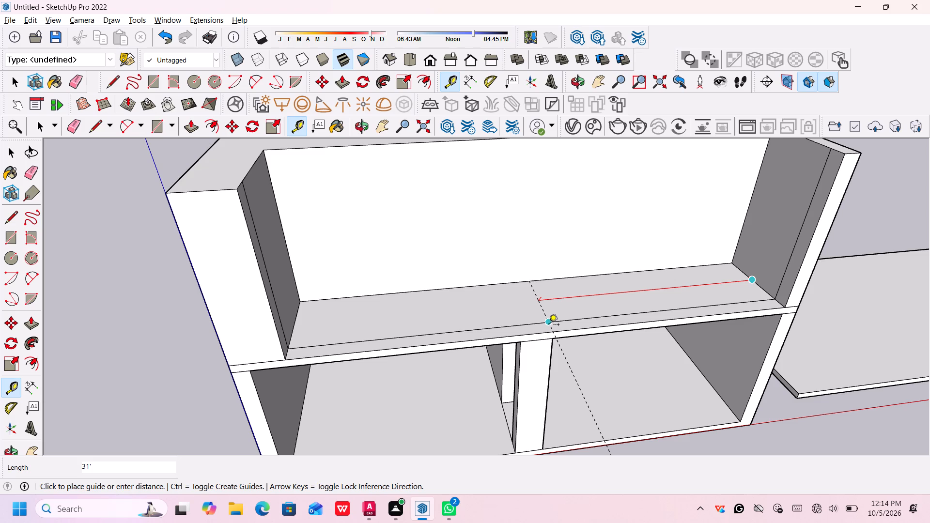
{"action": "left_click", "coordinate": [550, 325]}
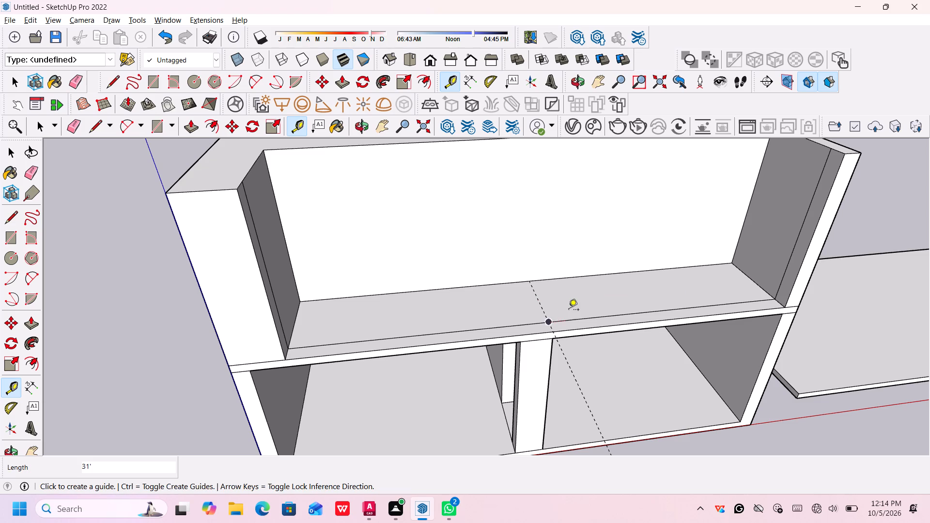
{"action": "scroll", "coordinate": [705, 427], "scroll_direction": "down", "scroll_amount": 4}
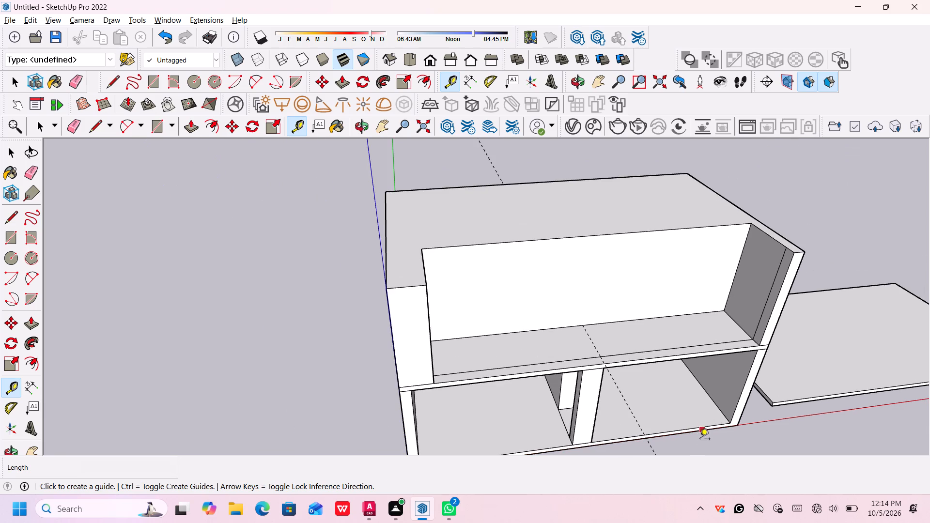
{"action": "middle_click_drag", "start_coordinate": [698, 443], "coordinate": [688, 425]}
{"action": "scroll", "coordinate": [660, 433], "scroll_direction": "up", "scroll_amount": 3}
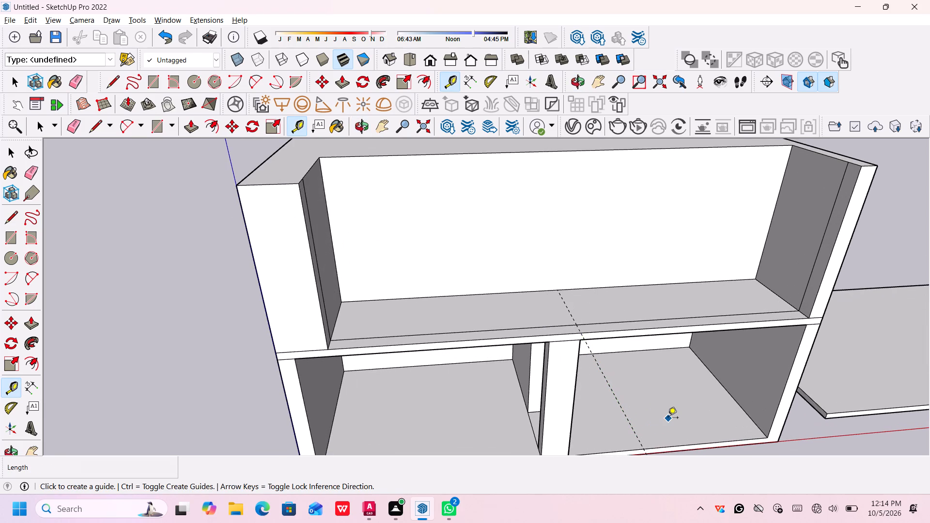
{"action": "key", "text": "space"}
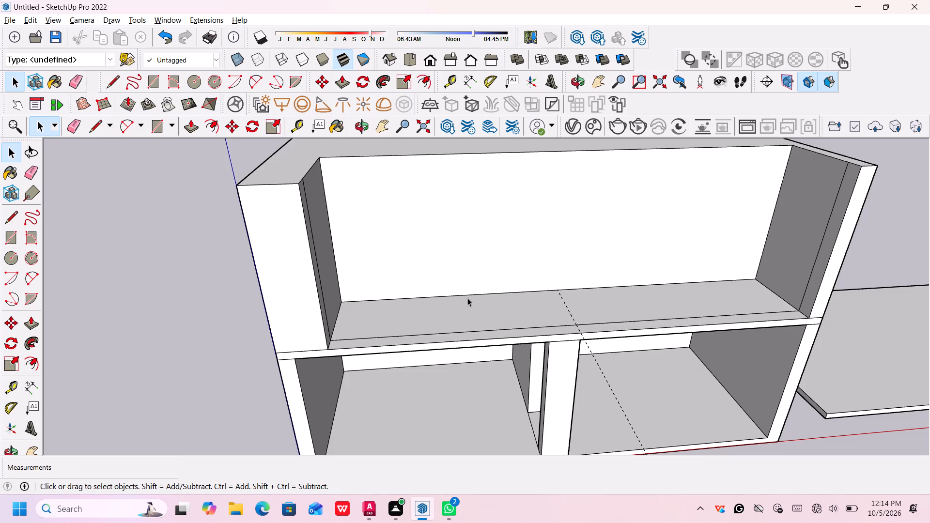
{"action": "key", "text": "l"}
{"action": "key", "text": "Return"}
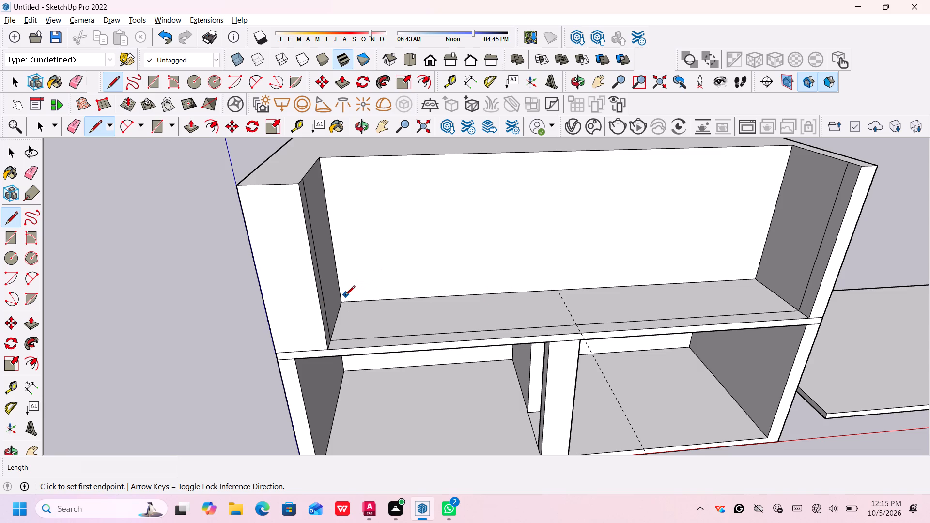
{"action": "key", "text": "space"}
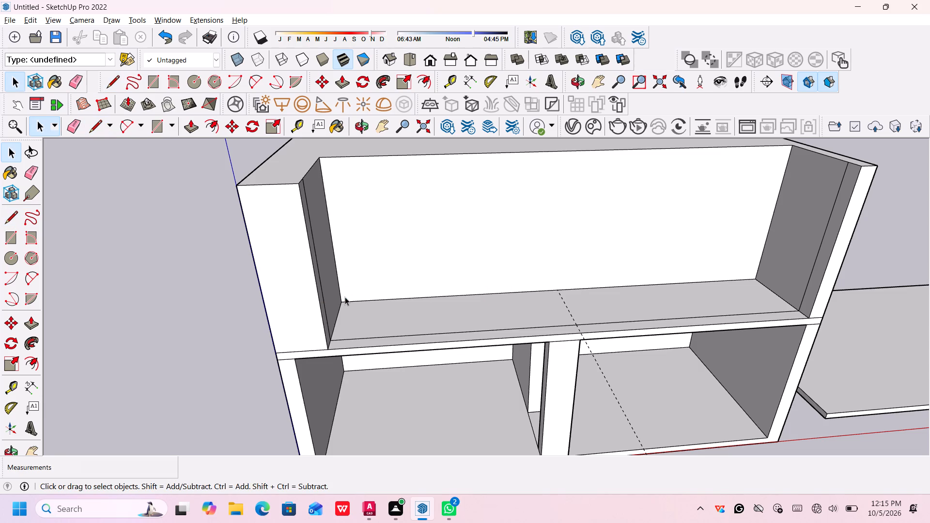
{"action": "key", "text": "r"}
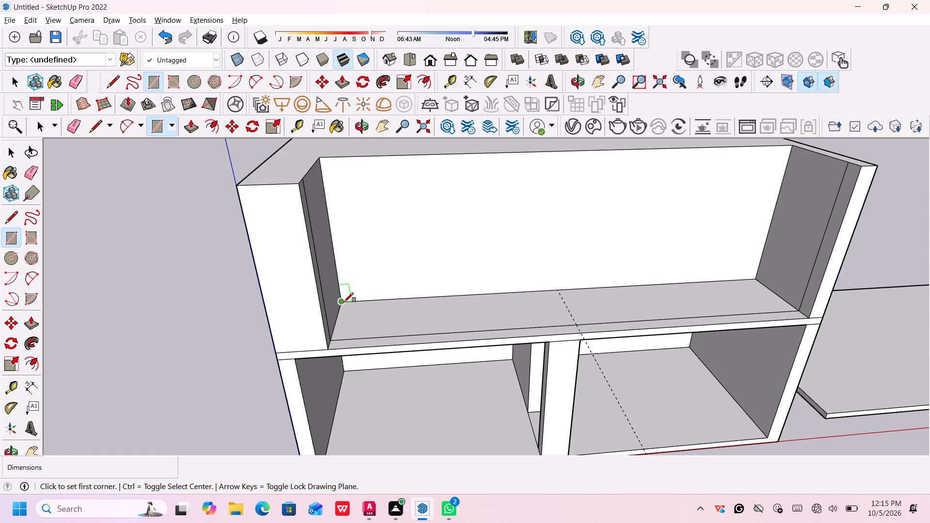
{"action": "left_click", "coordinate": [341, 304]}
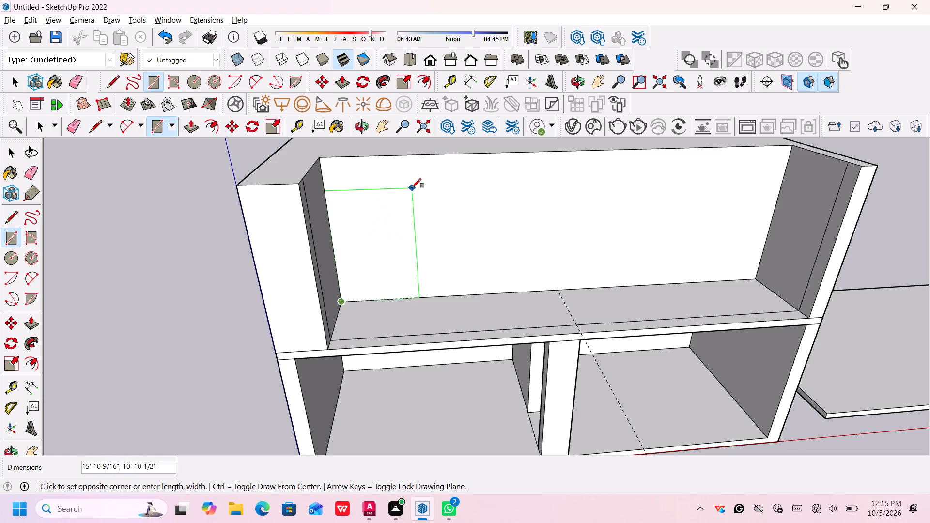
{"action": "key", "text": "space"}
Draw a golden-section window rectangle about 6'6" wide and 10'6" tall against the left edge of the recess's back wall.
{"action": "key", "text": "r"}
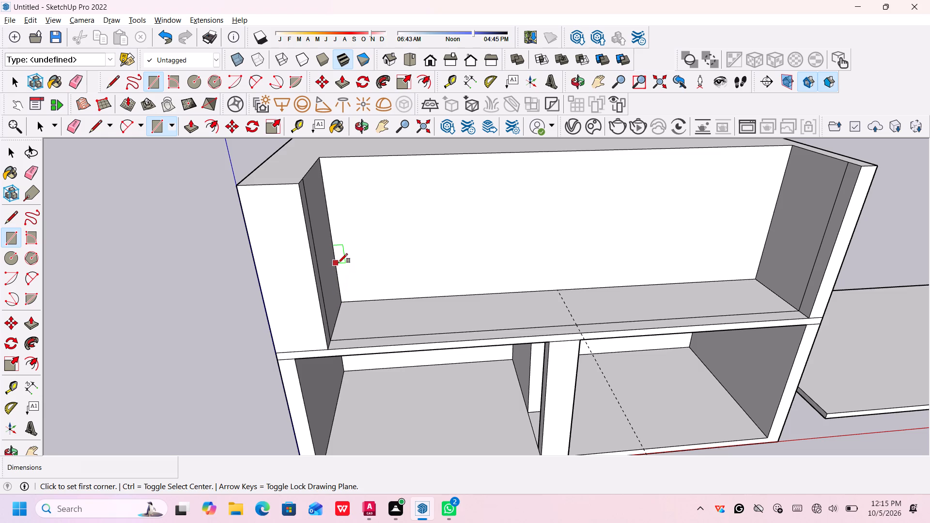
{"action": "left_click", "coordinate": [338, 261]}
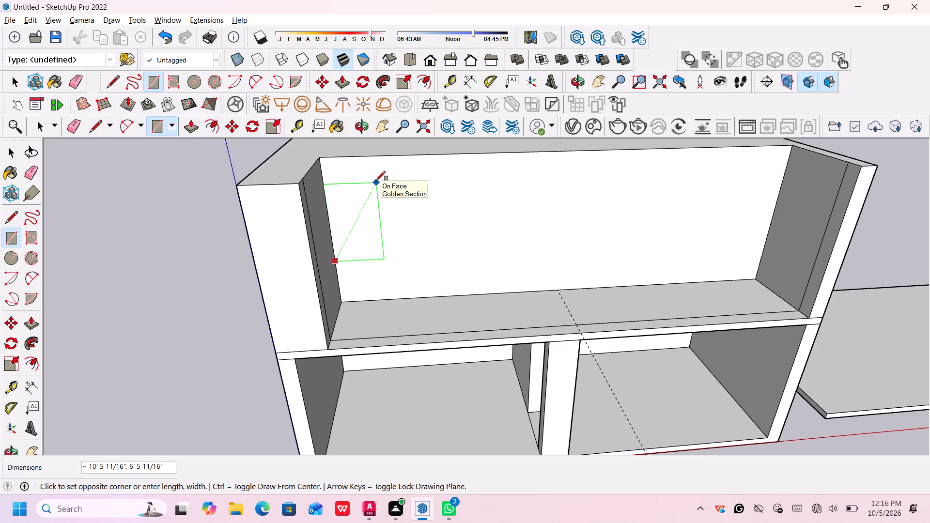
{"action": "left_click", "coordinate": [376, 181]}
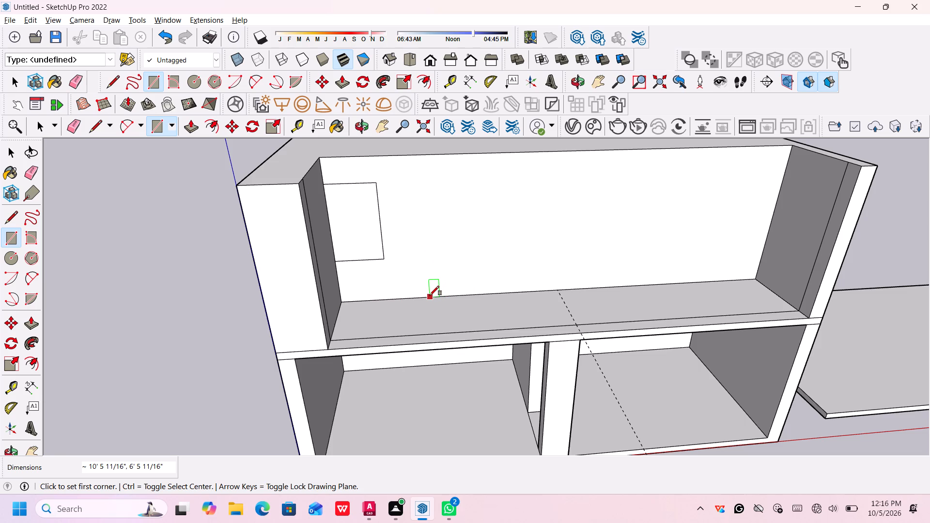
Draw a door rectangle about 7'7" wide and 16'6" tall on the recess's back wall, rising from the floor between window and guide.
{"action": "left_click", "coordinate": [430, 295]}
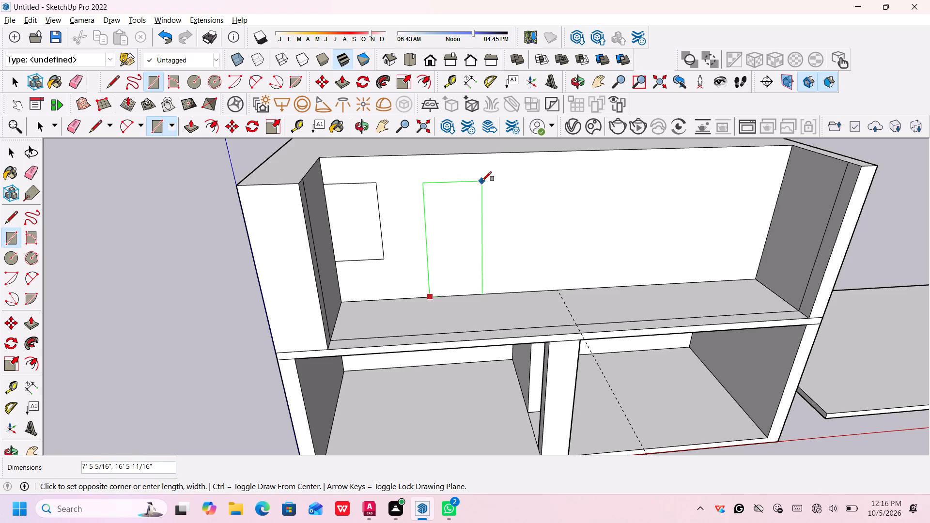
{"action": "left_click", "coordinate": [482, 181]}
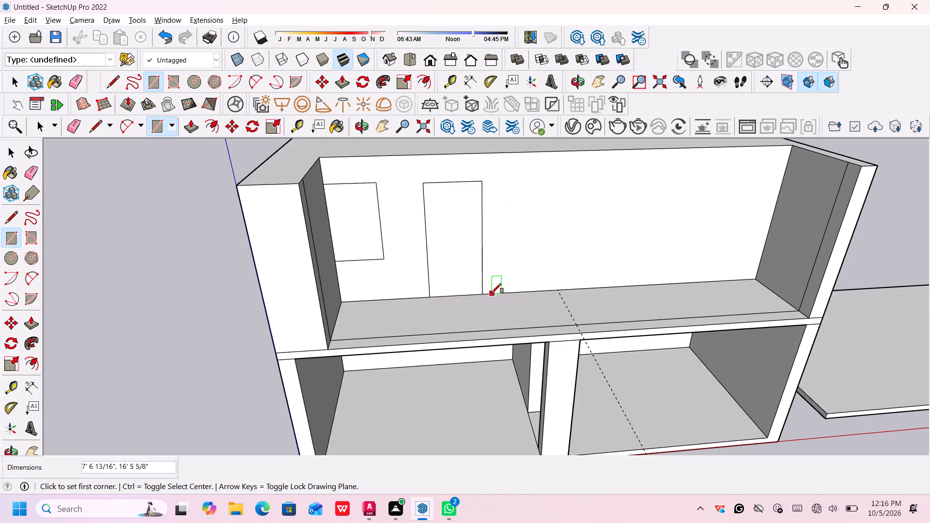
Draw a second door rectangle about 7'2" wide and 16'6" tall on the recess's back wall, between the first door and the guide.
{"action": "left_click", "coordinate": [492, 292]}
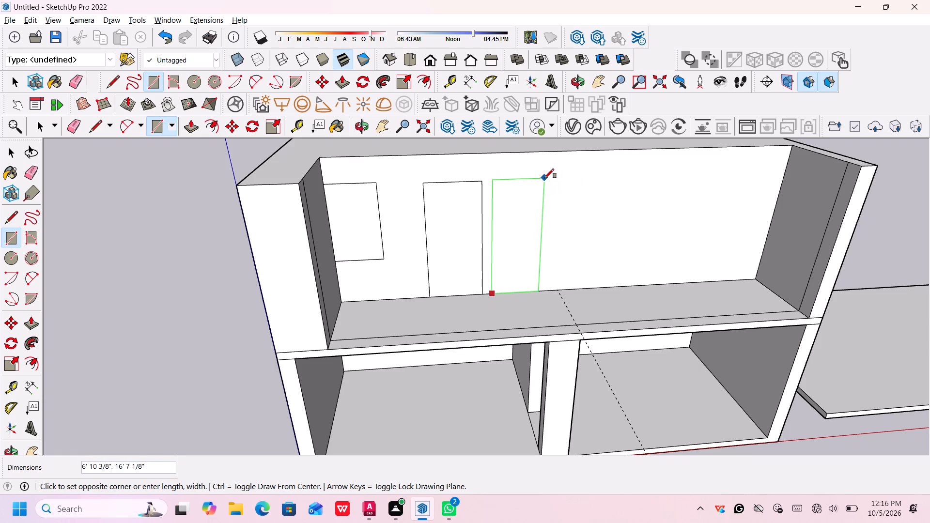
{"action": "left_click", "coordinate": [547, 179]}
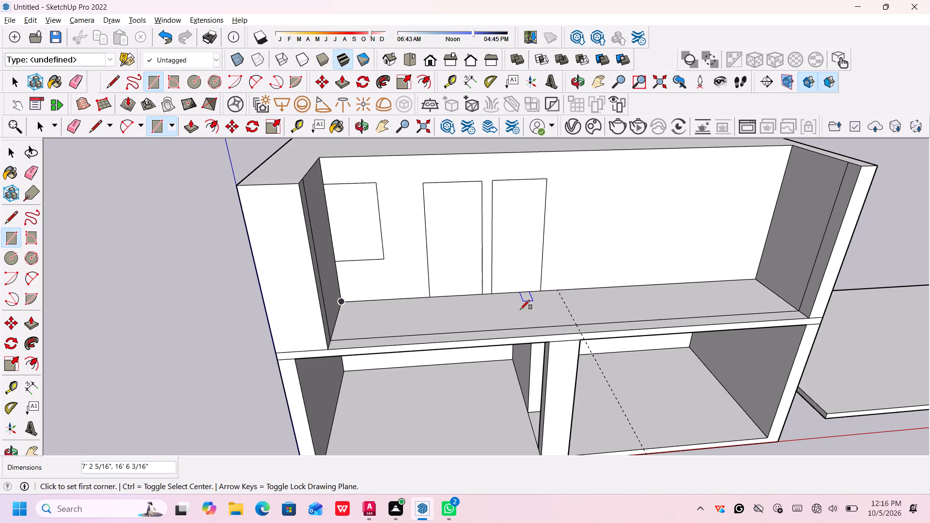
{"action": "scroll", "coordinate": [520, 333], "scroll_direction": "down", "scroll_amount": 2}
{"action": "middle_click_drag", "start_coordinate": [819, 313], "coordinate": [812, 311]}
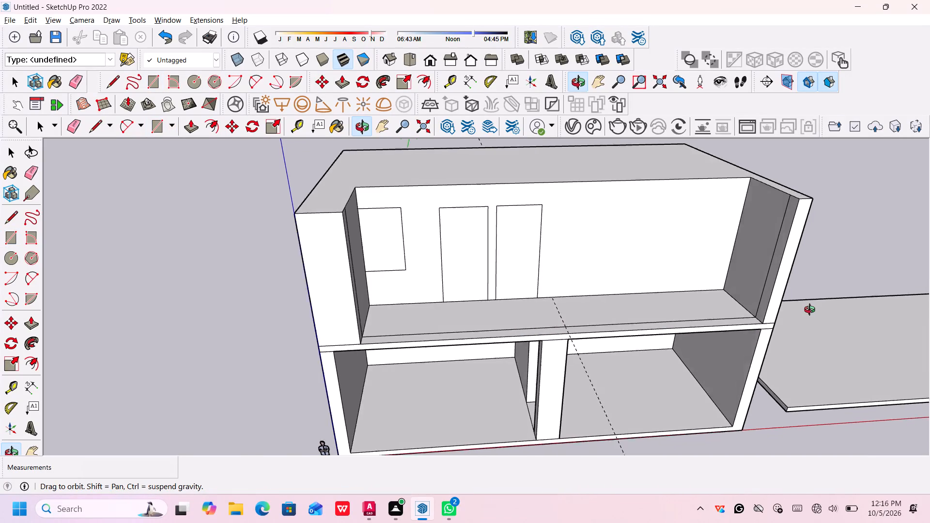
{"action": "middle_click_drag", "start_coordinate": [812, 311], "coordinate": [803, 309]}
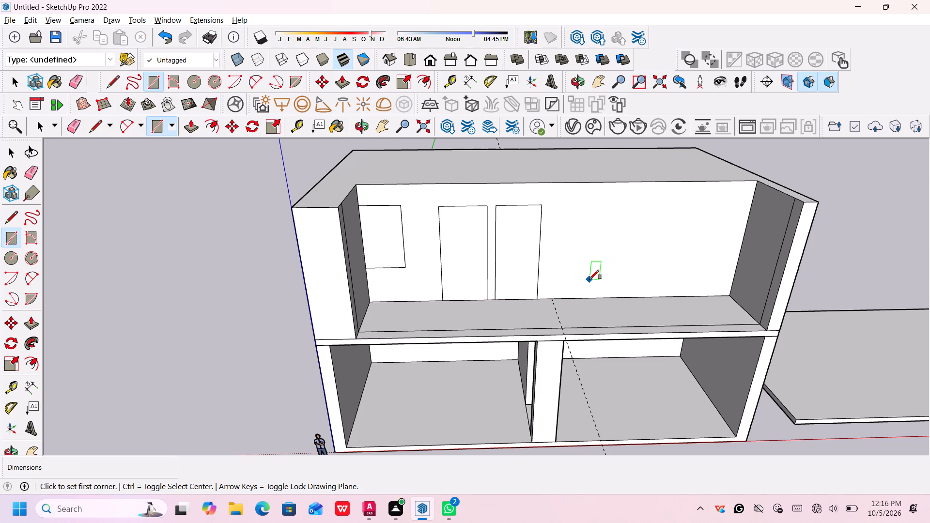
{"action": "key", "text": "space"}
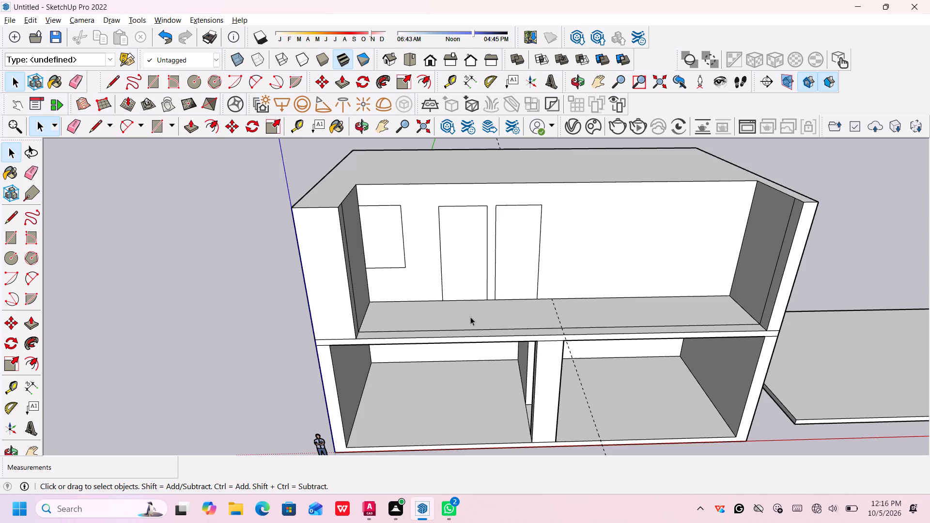
Examine the window and two door outlines on the recess's back wall and their spacing from the floor guide.
{"action": "scroll", "coordinate": [461, 323], "scroll_direction": "down", "scroll_amount": 2}
{"action": "middle_click_drag", "start_coordinate": [496, 292], "coordinate": [479, 292]}
{"action": "scroll", "coordinate": [464, 295], "scroll_direction": "up", "scroll_amount": 2}
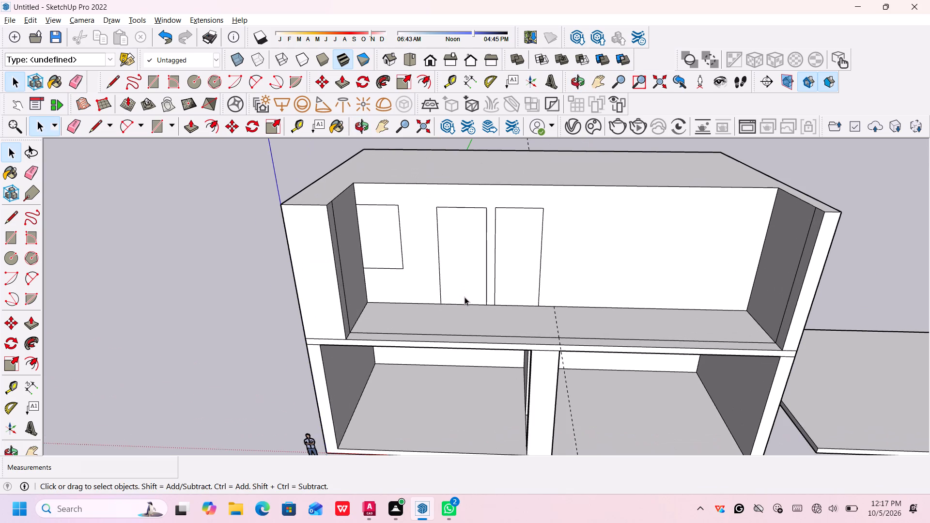
{"action": "scroll", "coordinate": [465, 297], "scroll_direction": "up", "scroll_amount": 1}
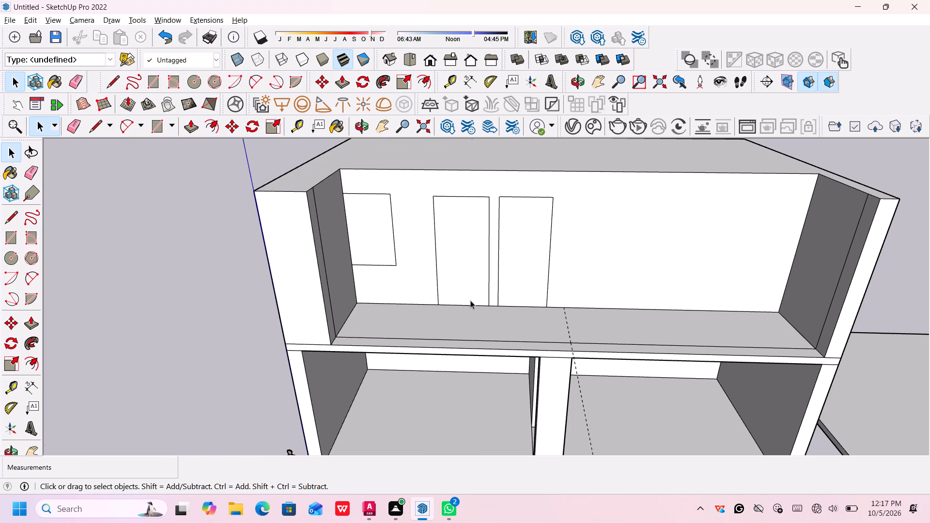
{"action": "scroll", "coordinate": [470, 300], "scroll_direction": "down", "scroll_amount": 1}
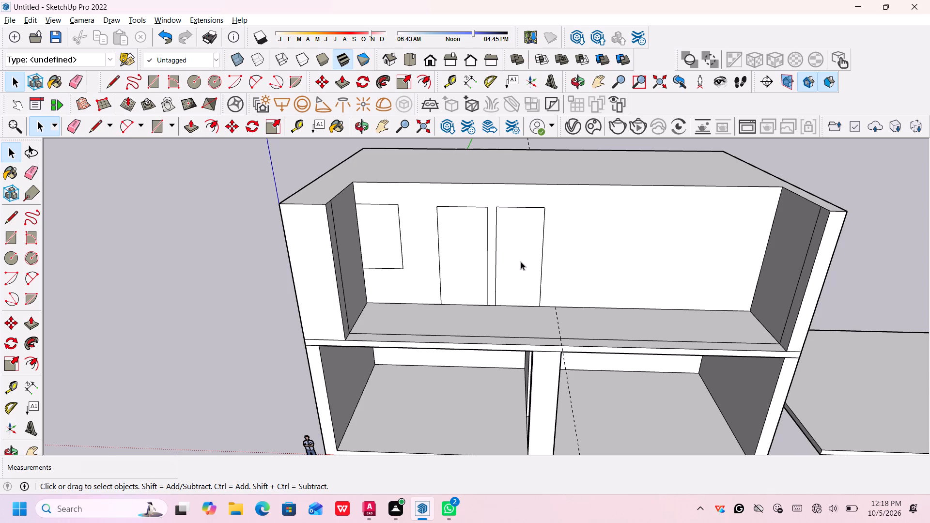
{"action": "scroll", "coordinate": [566, 287], "scroll_direction": "down", "scroll_amount": 2}
{"action": "scroll", "coordinate": [501, 273], "scroll_direction": "up", "scroll_amount": 4}
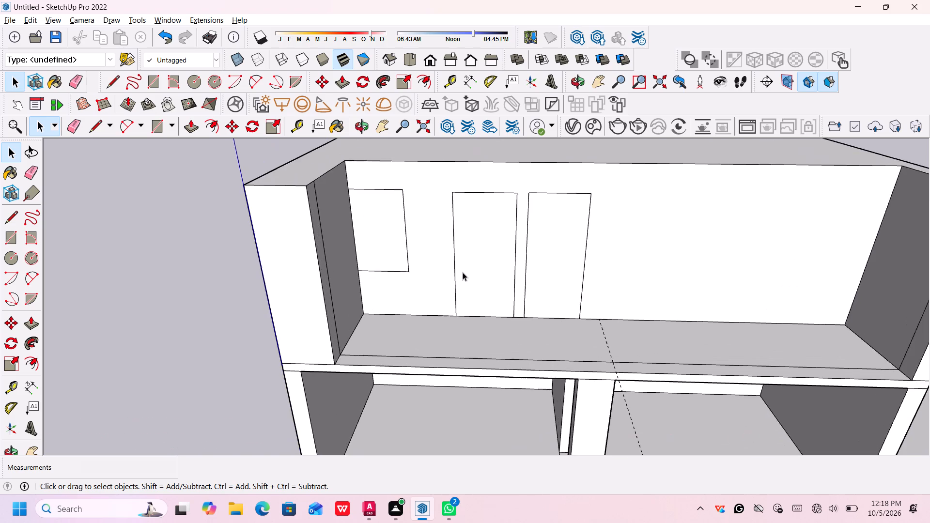
{"action": "scroll", "coordinate": [465, 262], "scroll_direction": "down", "scroll_amount": 3}
{"action": "scroll", "coordinate": [392, 263], "scroll_direction": "up", "scroll_amount": 2}
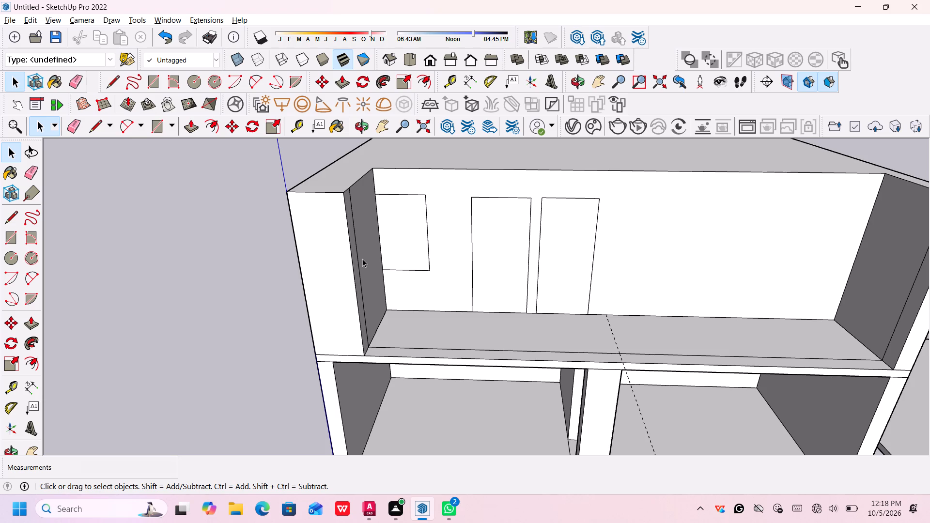
{"action": "scroll", "coordinate": [410, 248], "scroll_direction": "down", "scroll_amount": 1}
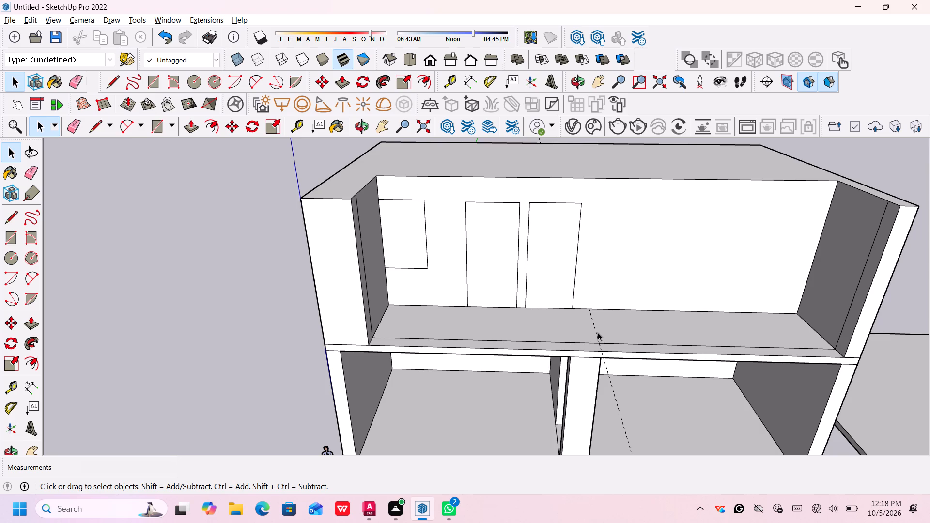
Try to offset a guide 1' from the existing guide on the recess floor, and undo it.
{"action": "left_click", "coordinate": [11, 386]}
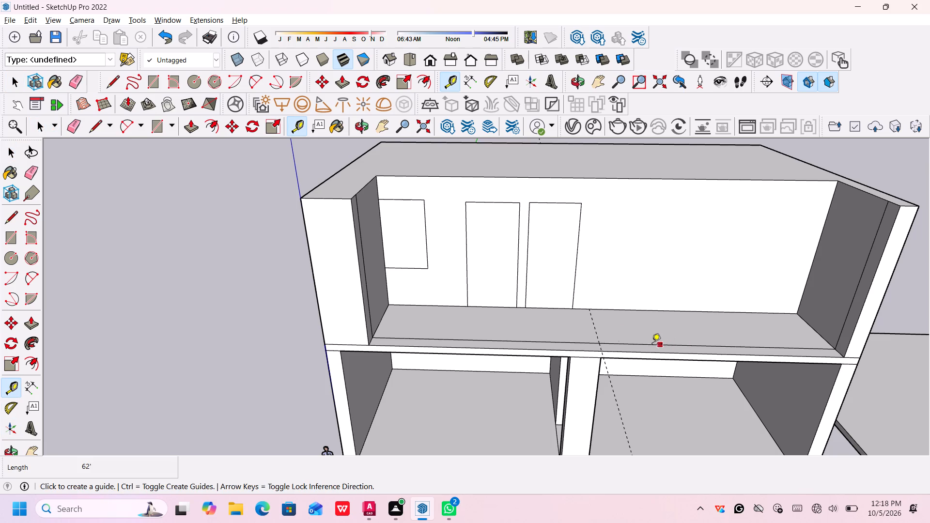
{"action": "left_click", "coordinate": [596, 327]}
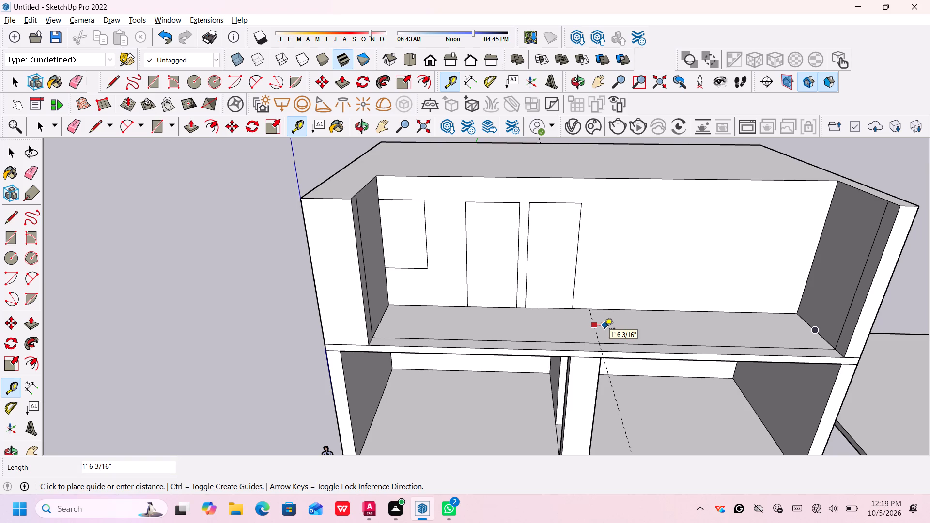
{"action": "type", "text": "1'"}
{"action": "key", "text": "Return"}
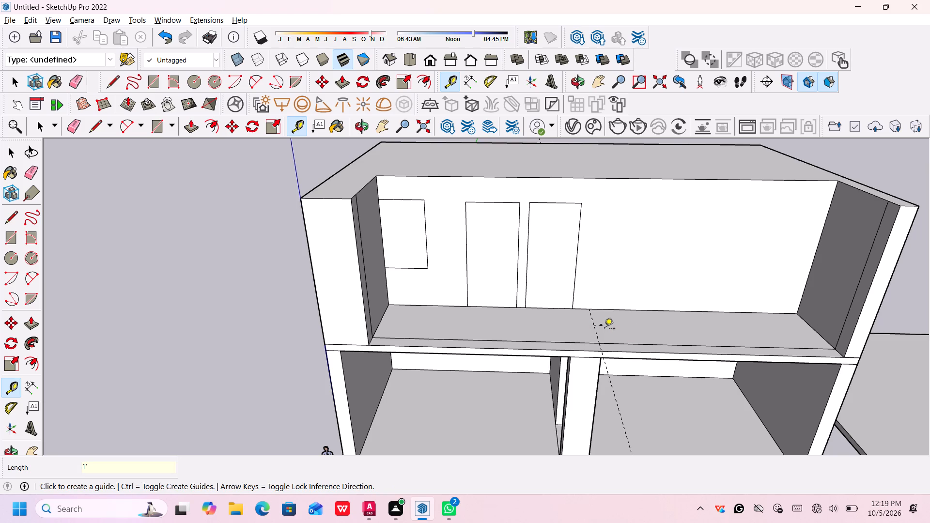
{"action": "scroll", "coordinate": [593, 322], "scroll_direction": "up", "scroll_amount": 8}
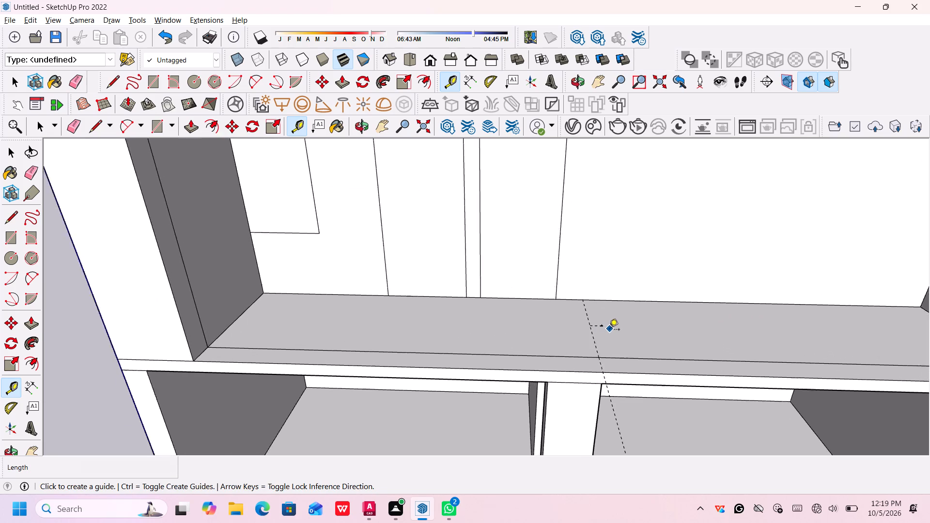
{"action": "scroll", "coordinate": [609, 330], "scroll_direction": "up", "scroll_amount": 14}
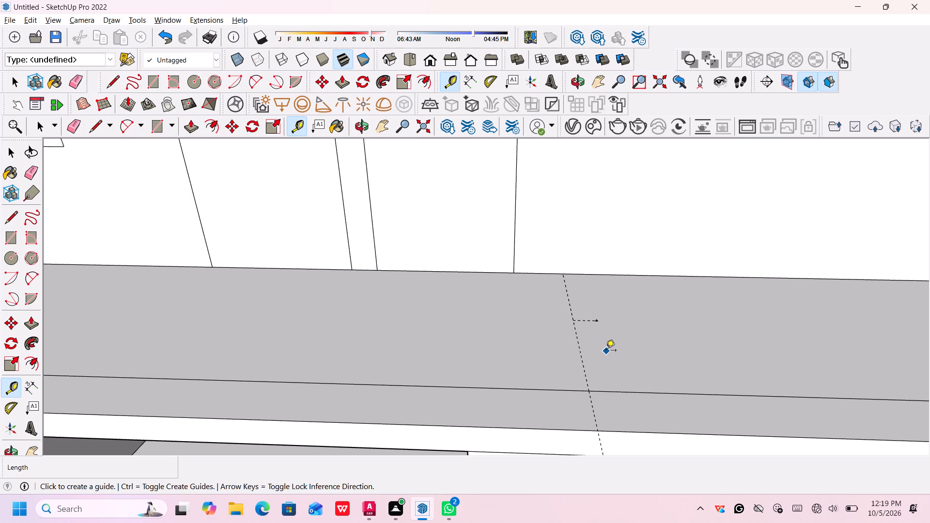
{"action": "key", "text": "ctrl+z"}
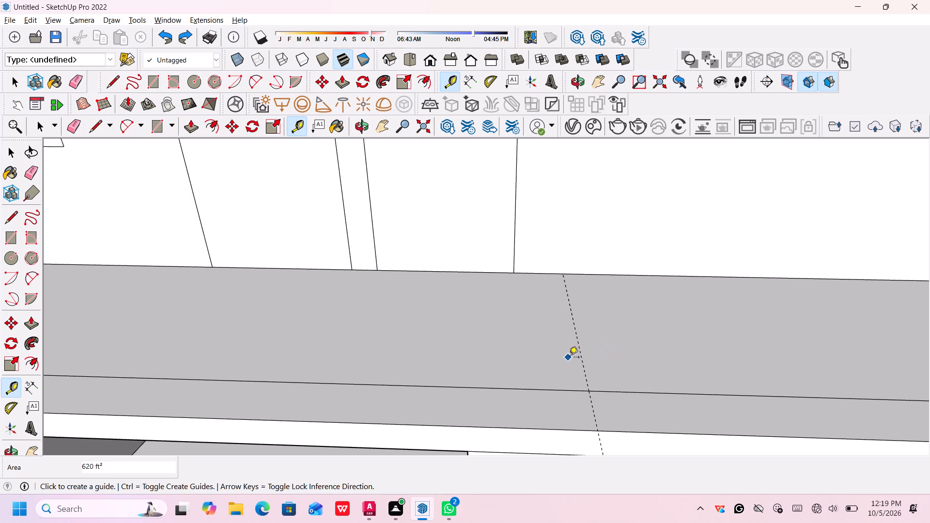
Place a parallel guide 1' from the existing recess floor guide, on the side away from the doors.
{"action": "left_click", "coordinate": [584, 357]}
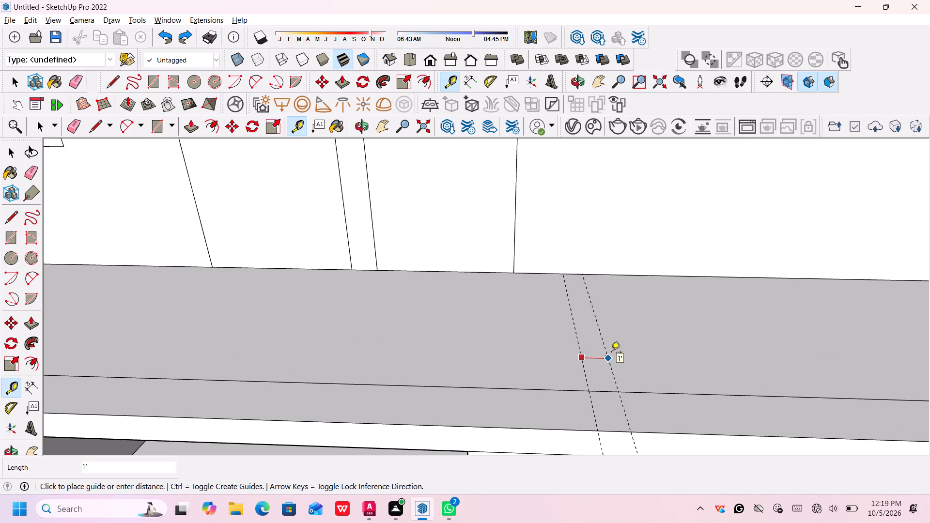
{"action": "left_click", "coordinate": [611, 353]}
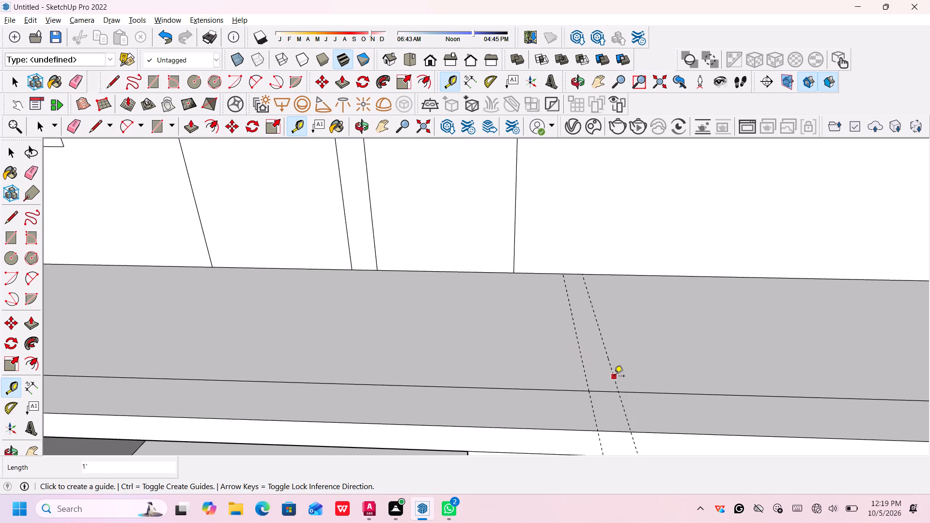
{"action": "key", "text": "space"}
Draw two 10' lines along the guides, from the back wall to the floor's front line, outlining a 1' wide strip.
{"action": "scroll", "coordinate": [614, 377], "scroll_direction": "down", "scroll_amount": 14}
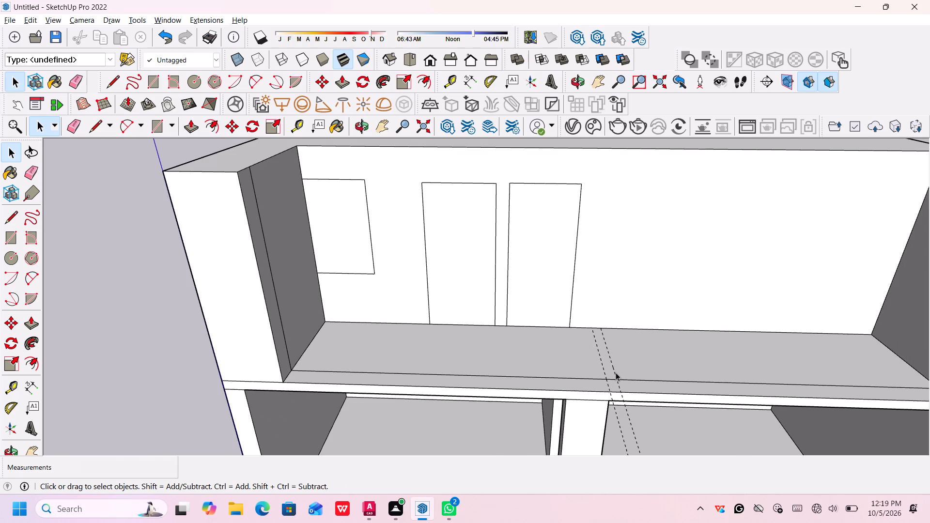
{"action": "key", "text": "l"}
{"action": "key", "text": "Return"}
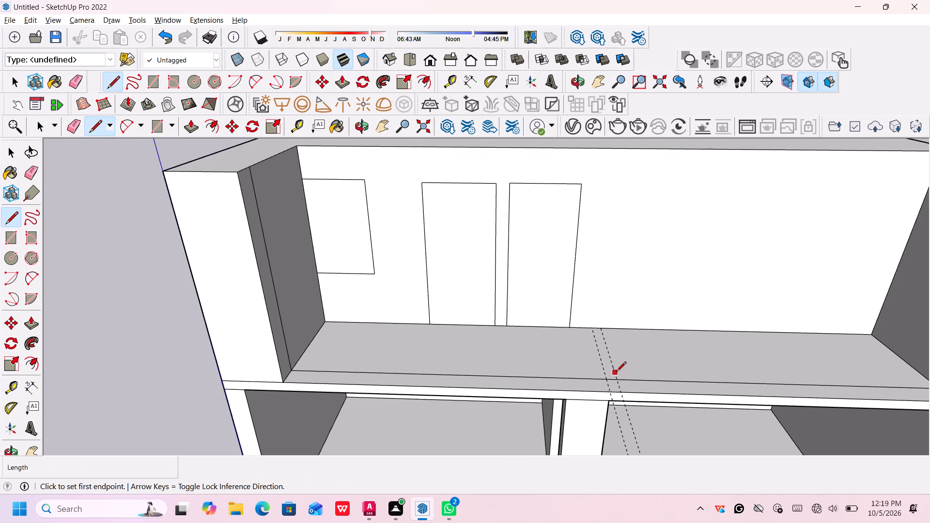
{"action": "left_click", "coordinate": [592, 329]}
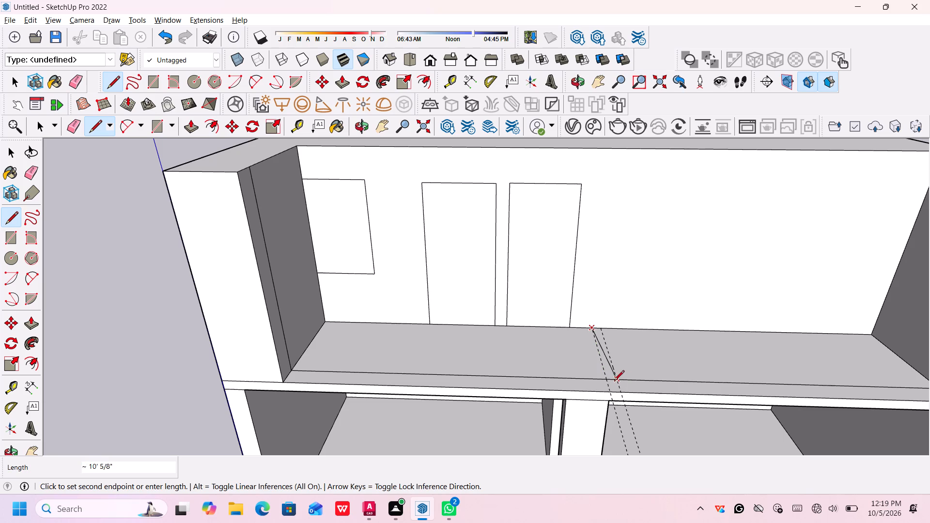
{"action": "left_click", "coordinate": [608, 381]}
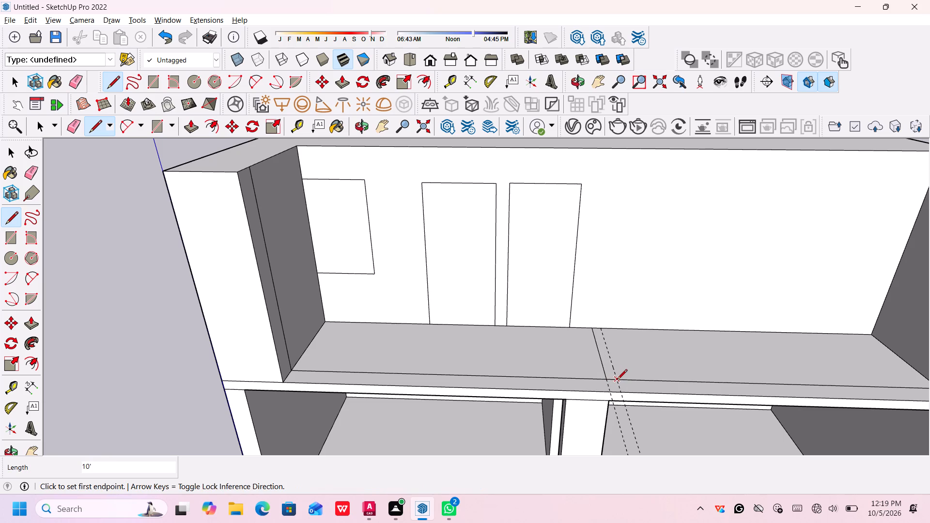
{"action": "left_click", "coordinate": [617, 380]}
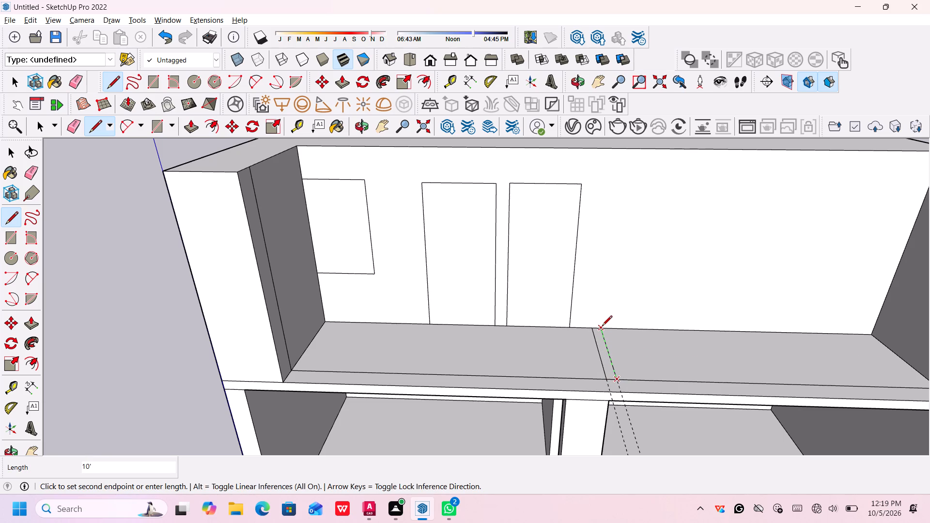
{"action": "left_click", "coordinate": [602, 327]}
{"action": "key", "text": "Return"}
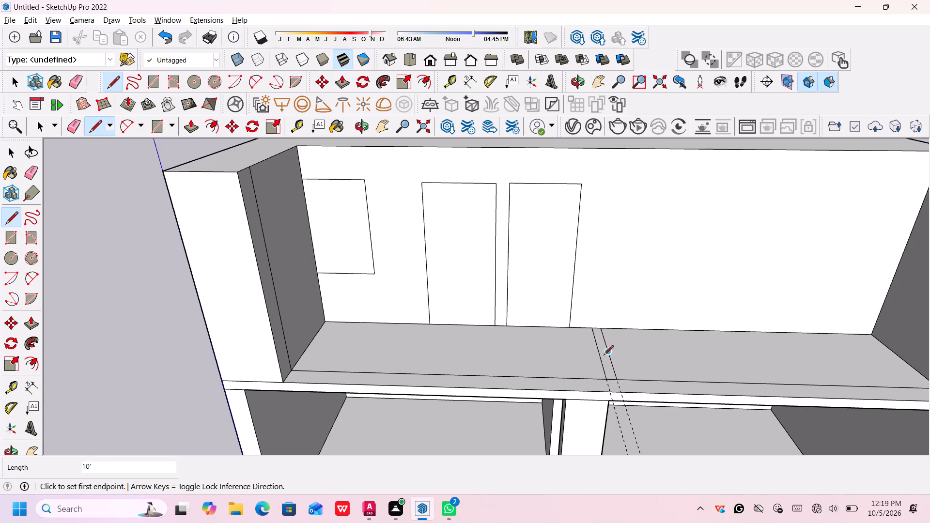
{"action": "key", "text": "space"}
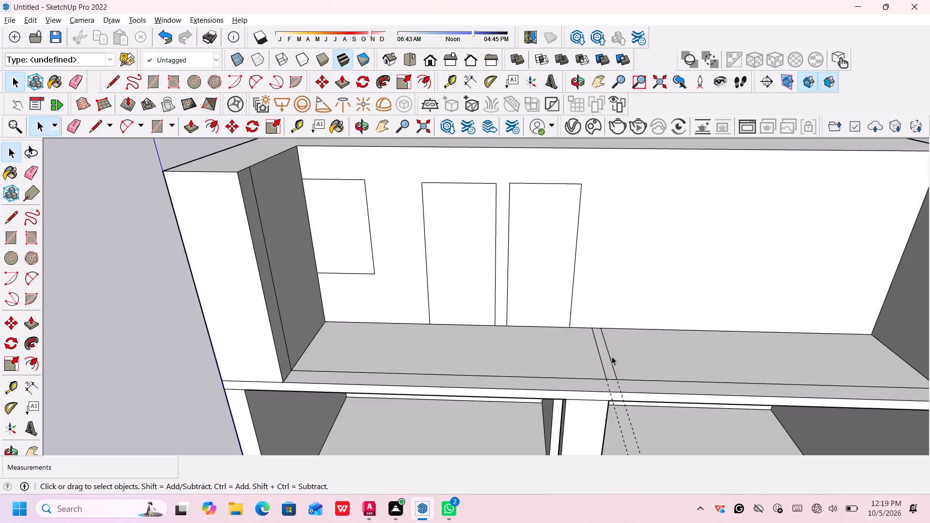
Push/Pull the 1' wide floor strip up 25' as a partition wall dividing the recess.
{"action": "key", "text": "p"}
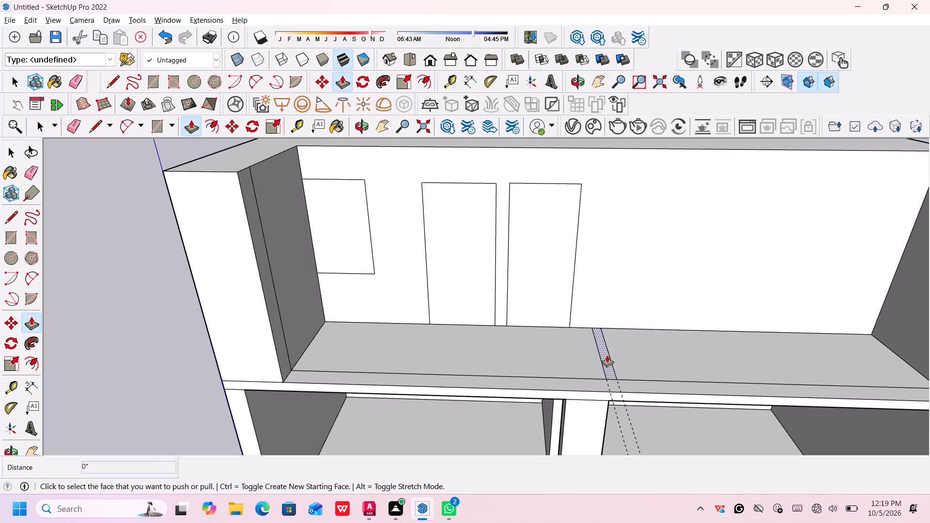
{"action": "left_click", "coordinate": [607, 355]}
{"action": "scroll", "coordinate": [632, 275], "scroll_direction": "down", "scroll_amount": 4}
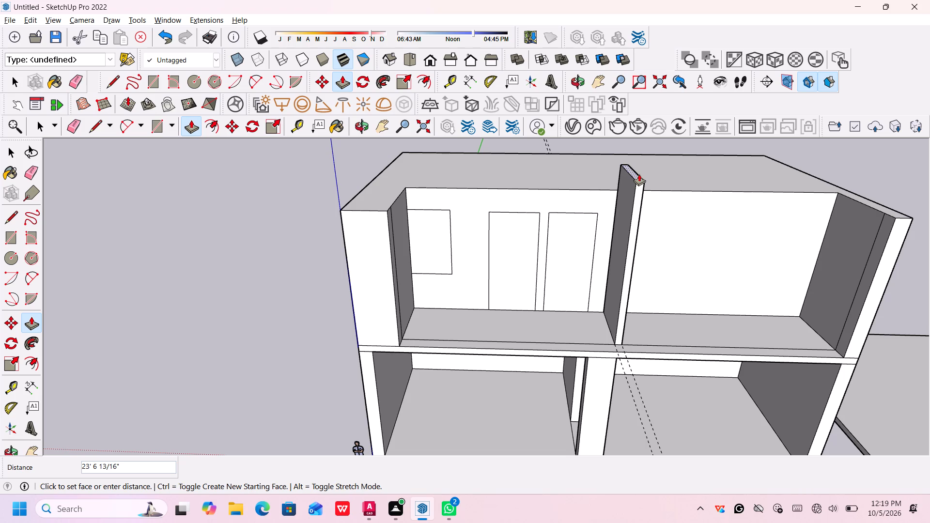
{"action": "type", "text": "25'"}
{"action": "key", "text": "Return"}
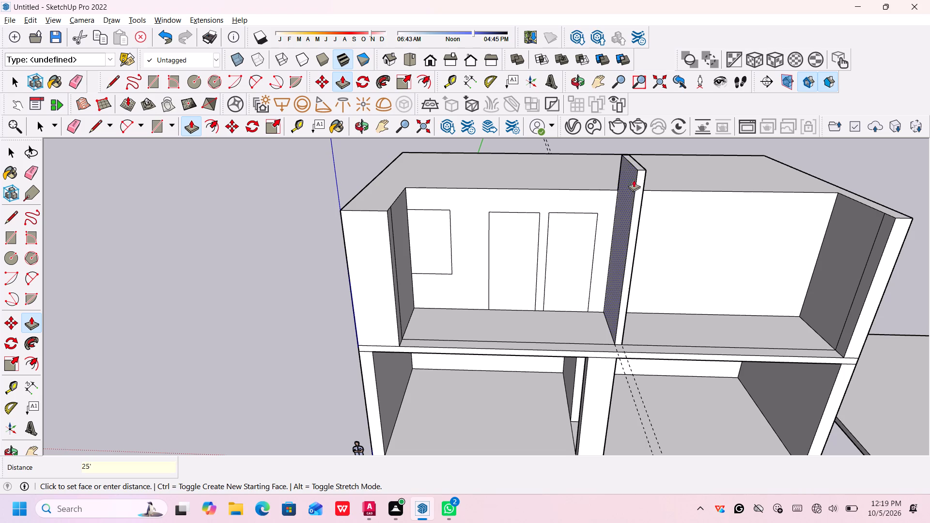
Examine the new partition wall's height against the upper floor from the front and from above.
{"action": "scroll", "coordinate": [631, 185], "scroll_direction": "down", "scroll_amount": 4}
{"action": "scroll", "coordinate": [638, 182], "scroll_direction": "up", "scroll_amount": 6}
{"action": "scroll", "coordinate": [682, 167], "scroll_direction": "down", "scroll_amount": 1}
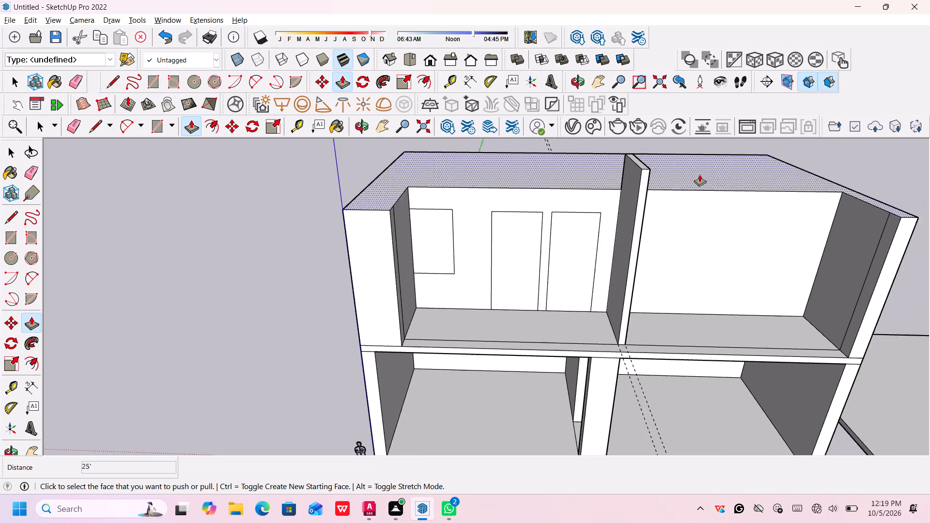
{"action": "scroll", "coordinate": [699, 174], "scroll_direction": "down", "scroll_amount": 2}
{"action": "middle_click_drag", "start_coordinate": [728, 254], "coordinate": [712, 189]}
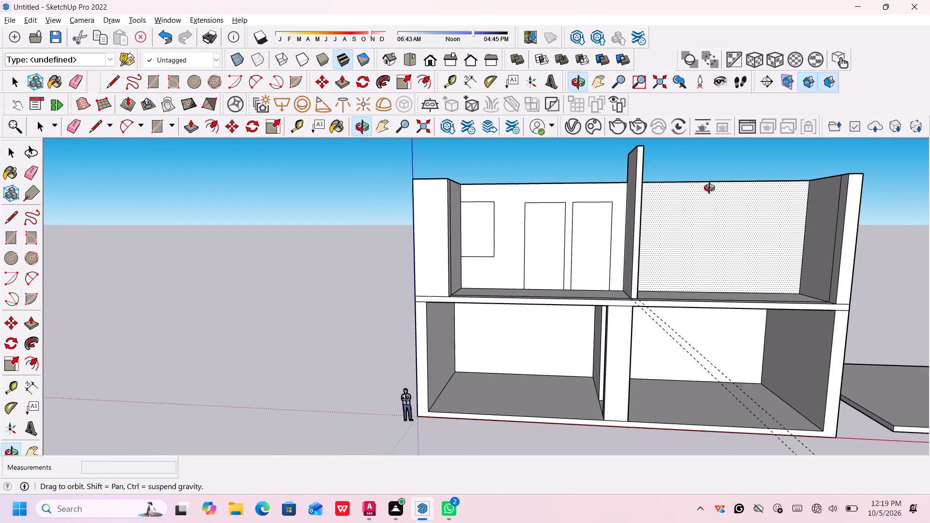
{"action": "middle_click_drag", "start_coordinate": [712, 189], "coordinate": [712, 189]}
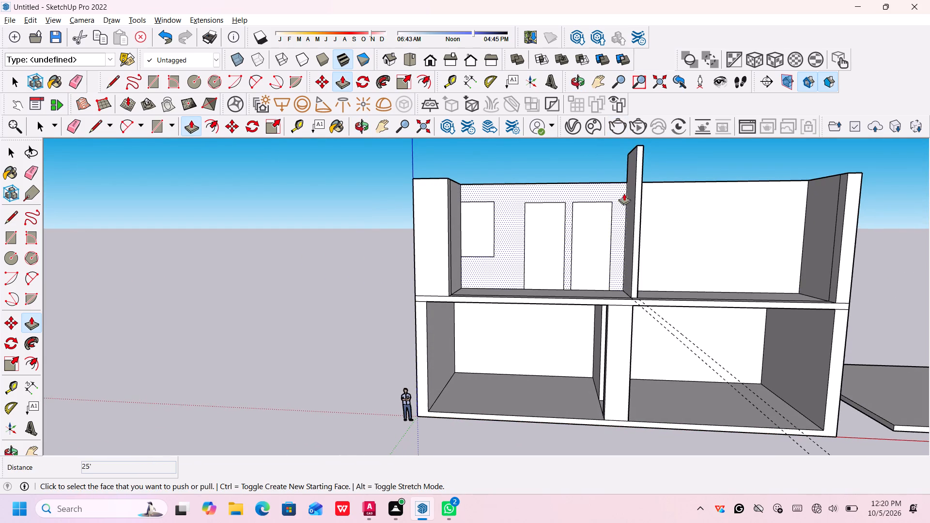
{"action": "middle_click_drag", "start_coordinate": [625, 193], "coordinate": [633, 278]}
{"action": "middle_click_drag", "start_coordinate": [655, 191], "coordinate": [659, 200]}
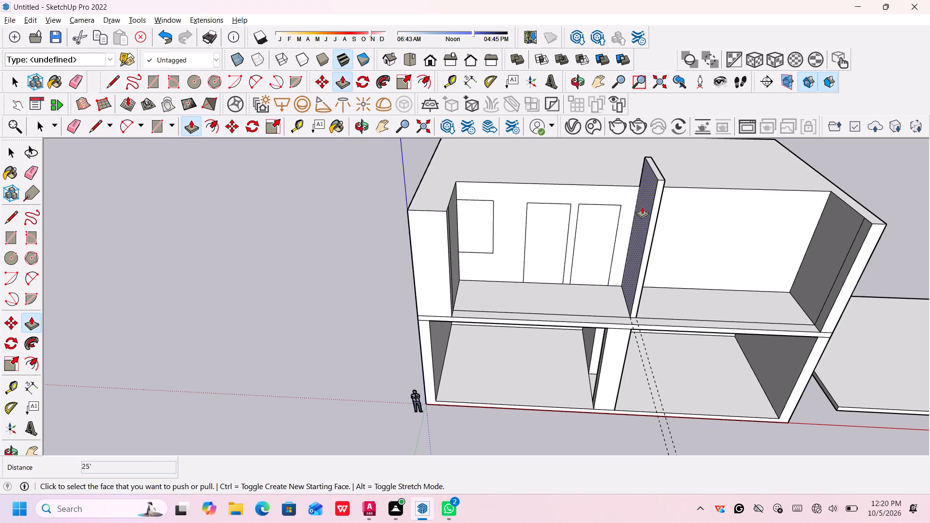
{"action": "scroll", "coordinate": [653, 177], "scroll_direction": "up", "scroll_amount": 2}
{"action": "scroll", "coordinate": [656, 178], "scroll_direction": "down", "scroll_amount": 1}
{"action": "middle_click_drag", "start_coordinate": [658, 177], "coordinate": [658, 202]}
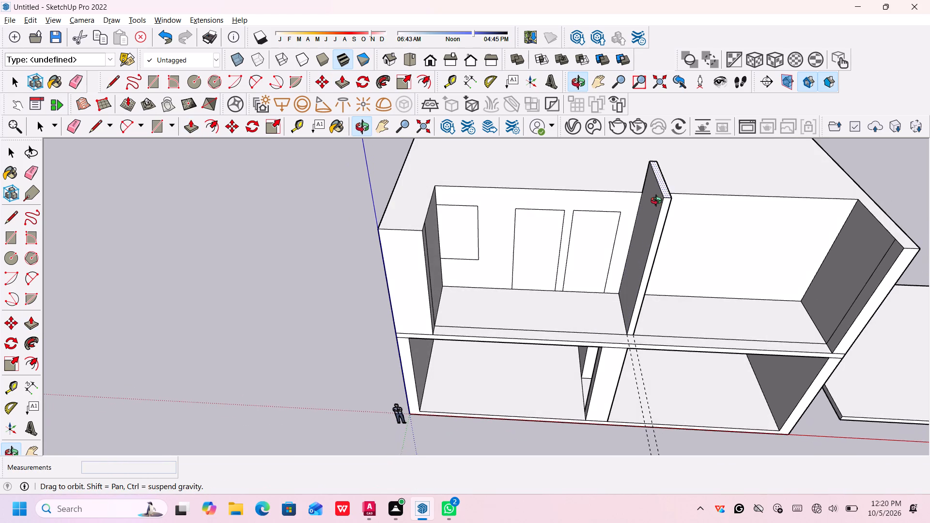
{"action": "middle_click_drag", "start_coordinate": [658, 202], "coordinate": [655, 186]}
{"action": "scroll", "coordinate": [655, 192], "scroll_direction": "down", "scroll_amount": 4}
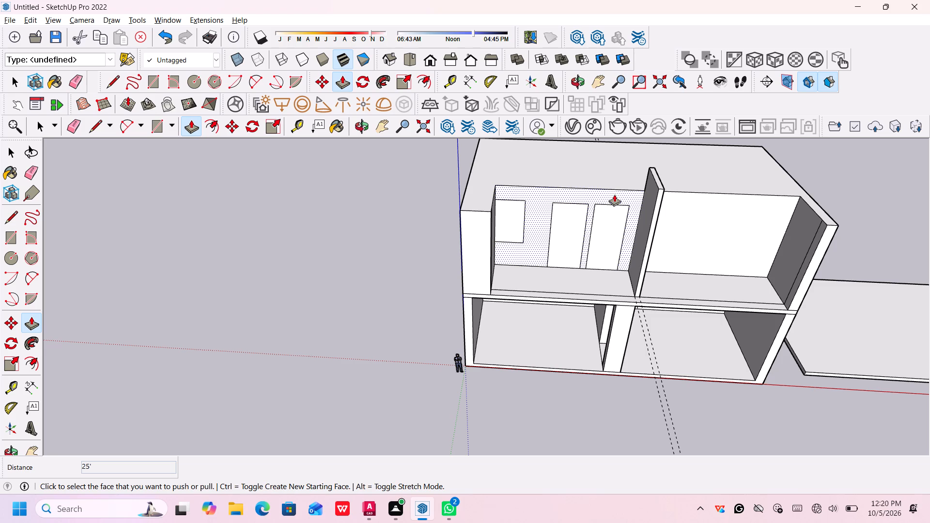
Offset the window outline on the recess back wall 6" inward to form its frame.
{"action": "middle_click", "coordinate": [858, 160]}
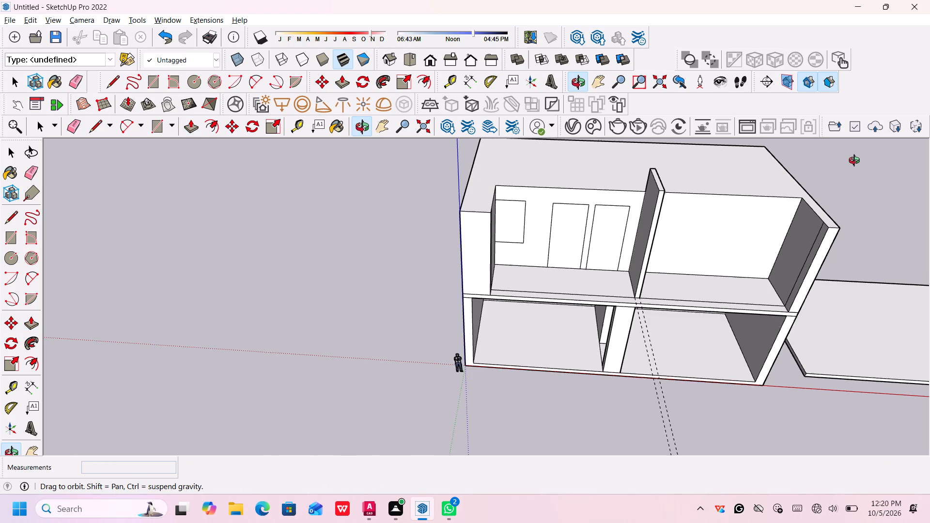
{"action": "key", "text": "space"}
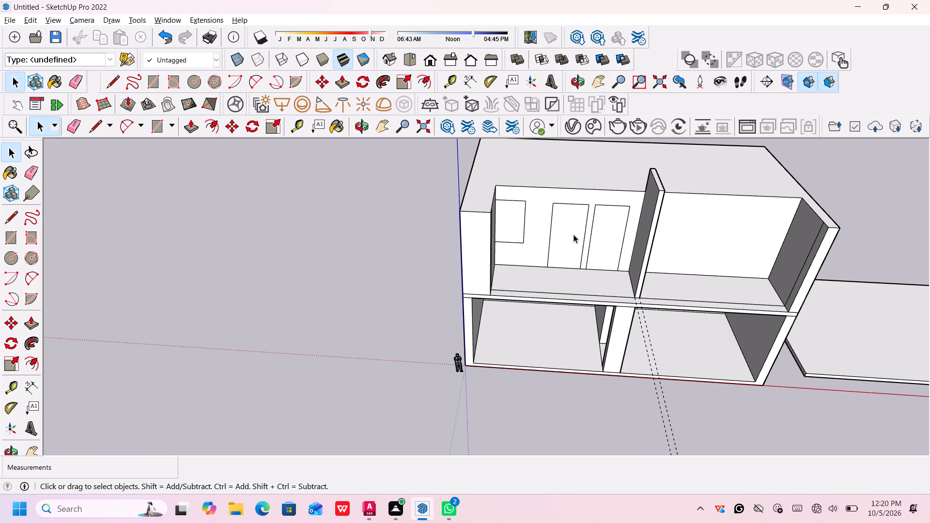
{"action": "scroll", "coordinate": [496, 215], "scroll_direction": "up", "scroll_amount": 10}
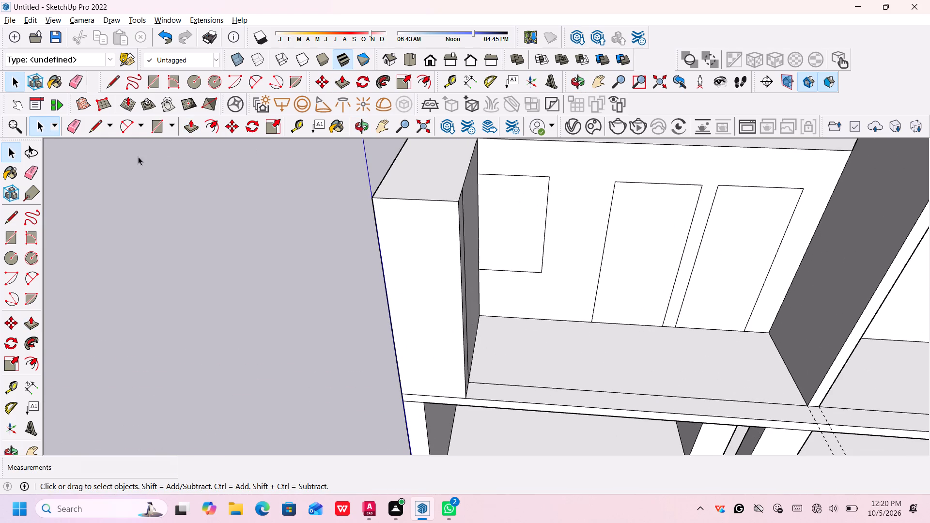
{"action": "key", "text": "p"}
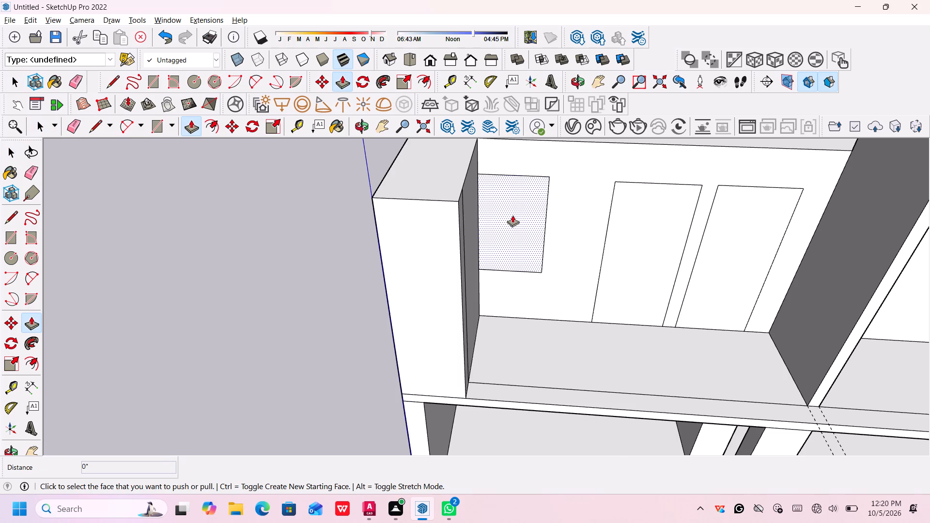
{"action": "scroll", "coordinate": [512, 215], "scroll_direction": "up", "scroll_amount": 5}
{"action": "key", "text": "space"}
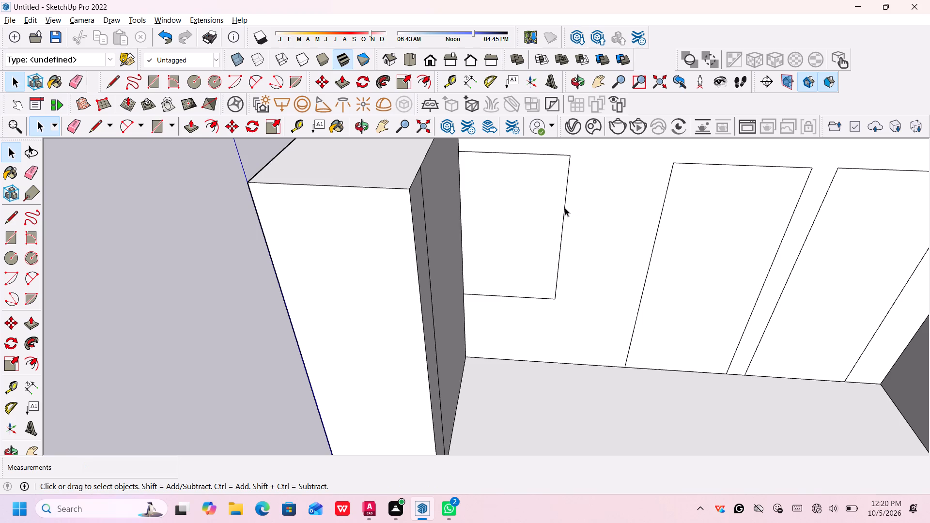
{"action": "key", "text": "o"}
{"action": "key", "text": "f"}
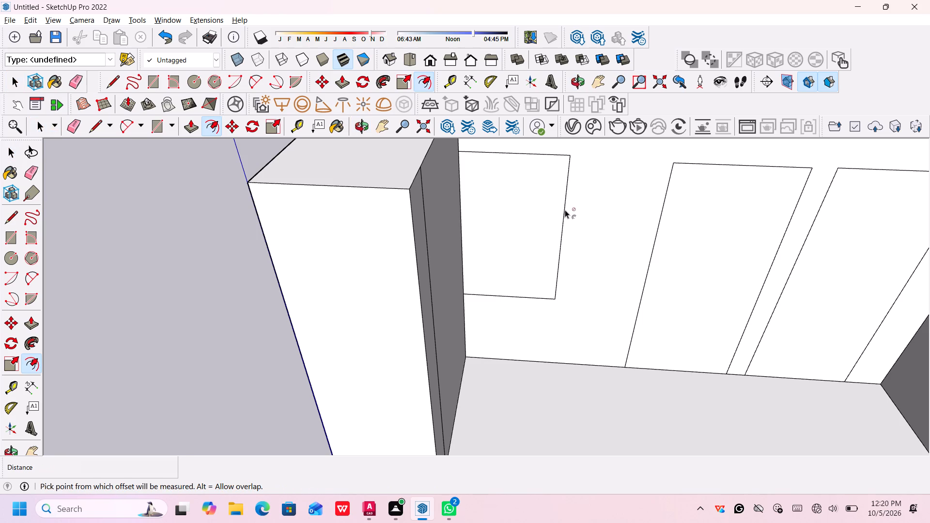
{"action": "left_click", "coordinate": [564, 211]}
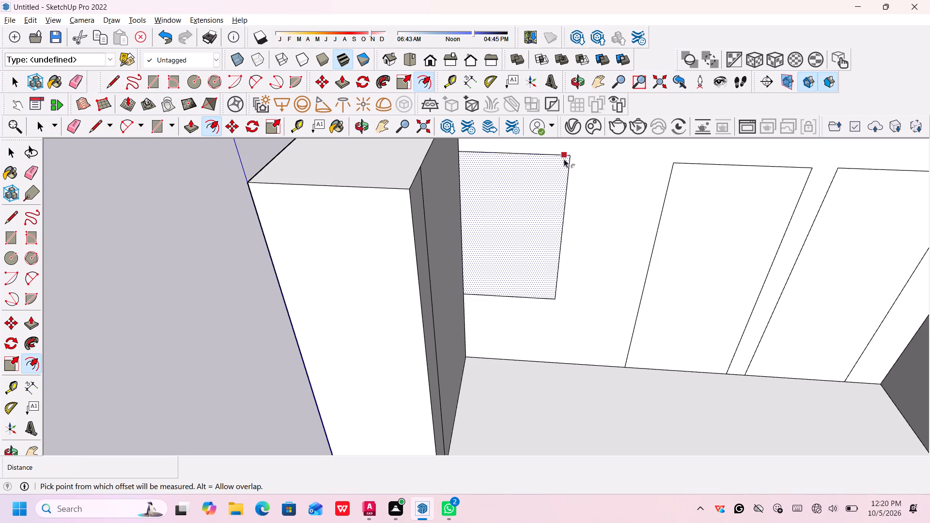
{"action": "left_click", "coordinate": [536, 199]}
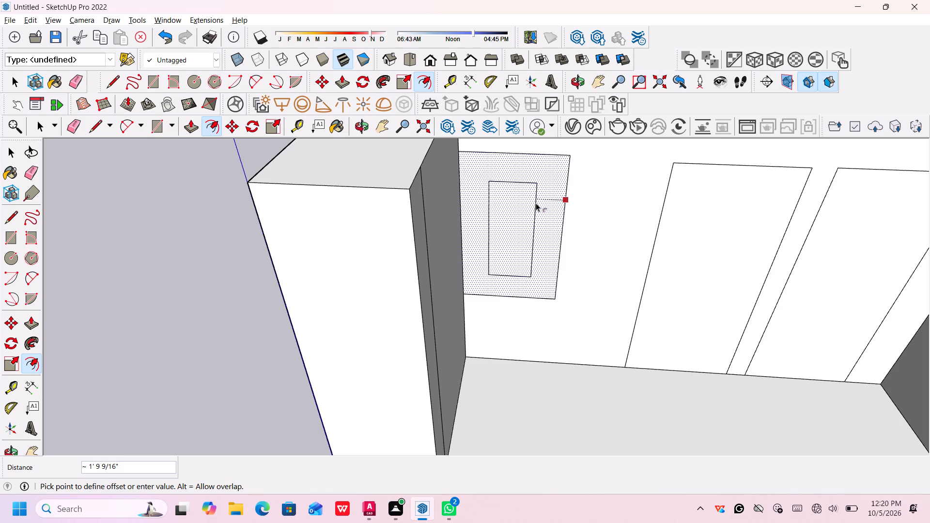
{"action": "key", "text": "6"}
{"action": "key", "text": "shift+quotedbl"}
{"action": "key", "text": "Return"}
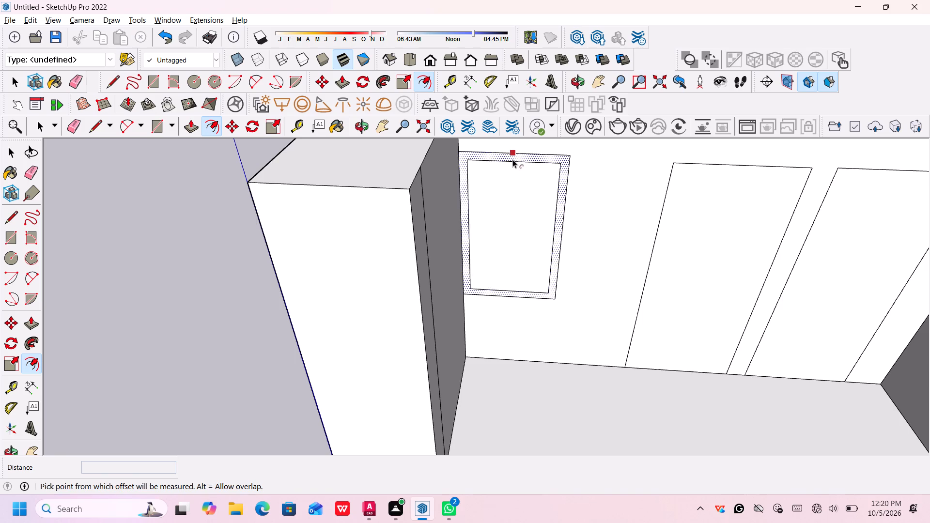
{"action": "key", "text": "space"}
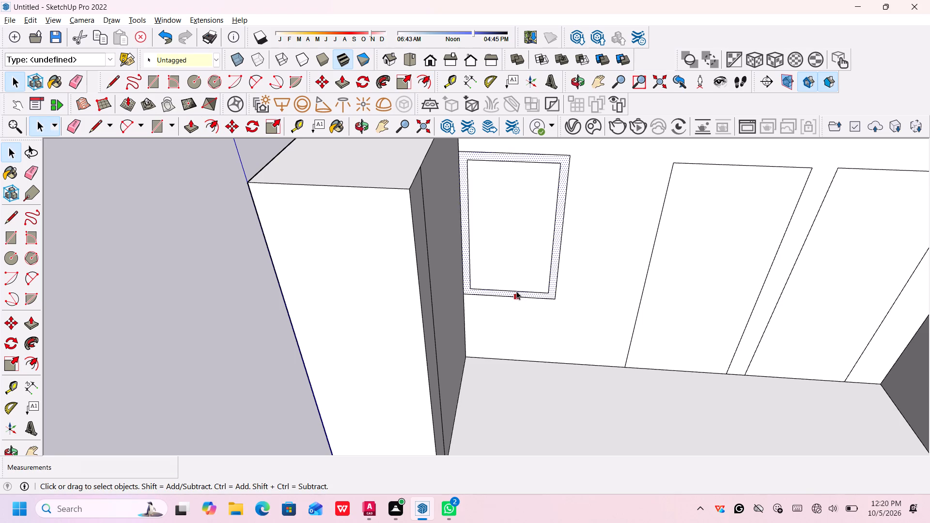
Draw a vertical centre line about 9' 5 11/16" long between the midpoints of the window frame's inner bottom and top edges.
{"action": "key", "text": "l"}
{"action": "key", "text": "Return"}
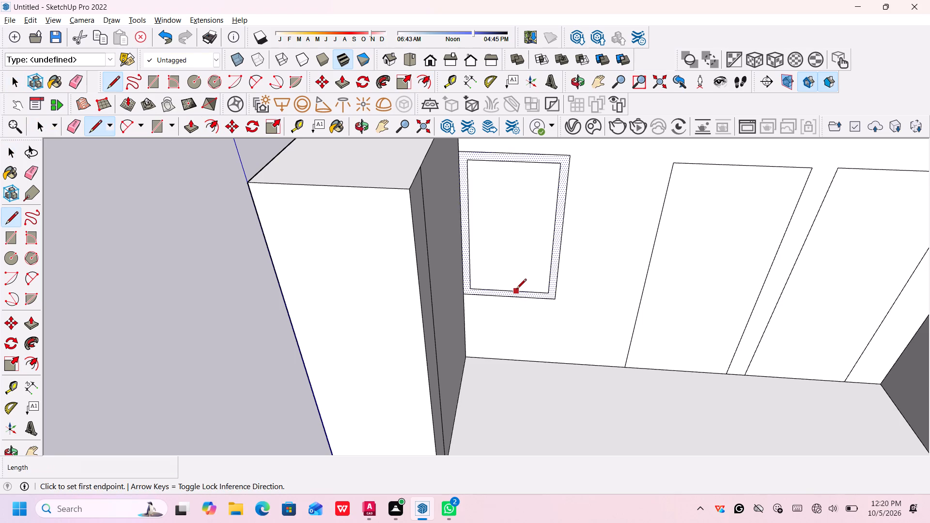
{"action": "left_click", "coordinate": [508, 291]}
{"action": "left_click", "coordinate": [512, 162]}
{"action": "key", "text": "Return"}
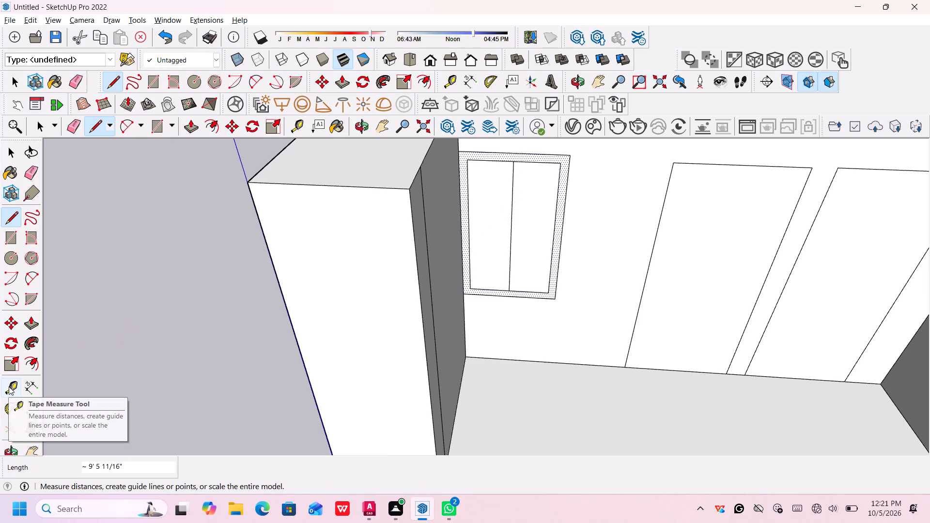
Draw a 3" line along the frame's inner bottom edge from the foot of the centre line, on the side toward the doors.
{"action": "left_click", "coordinate": [511, 291]}
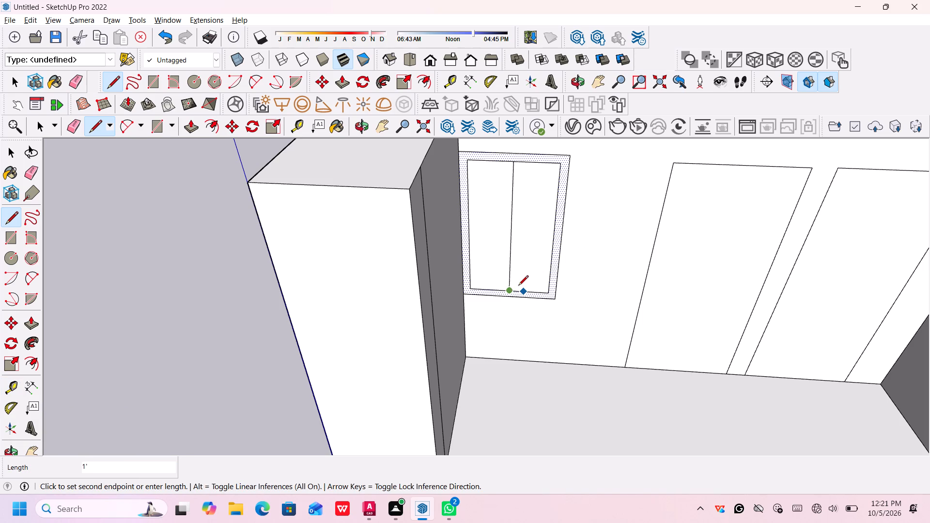
{"action": "type", "text": "3\""}
{"action": "key", "text": "Return"}
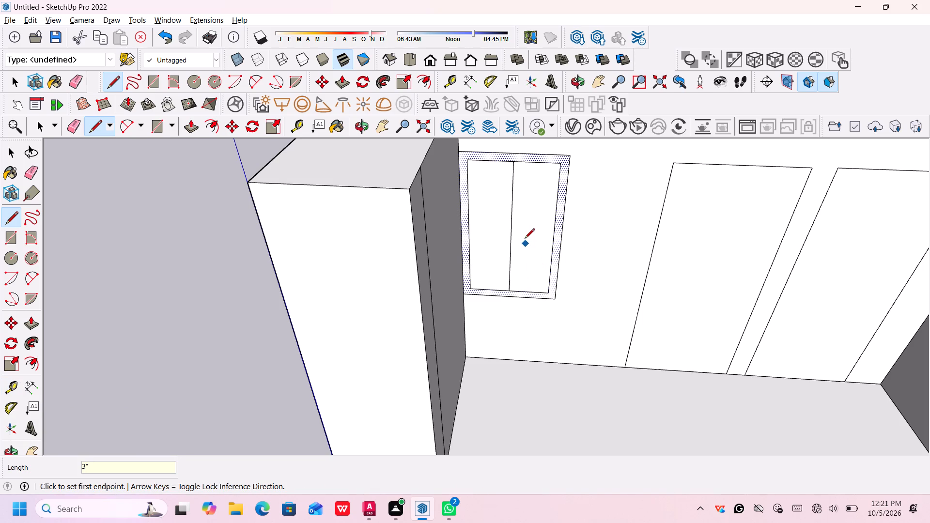
{"action": "scroll", "coordinate": [520, 294], "scroll_direction": "up", "scroll_amount": 4}
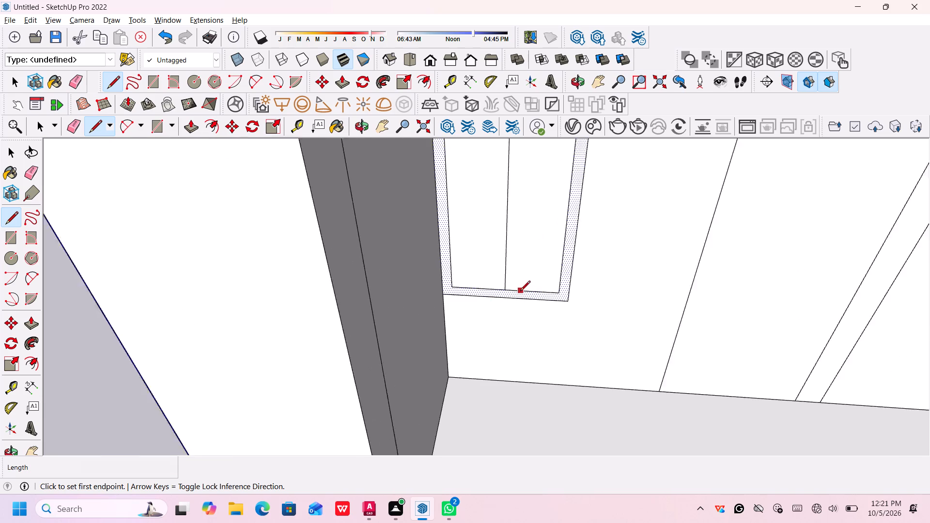
{"action": "scroll", "coordinate": [520, 292], "scroll_direction": "up", "scroll_amount": 11}
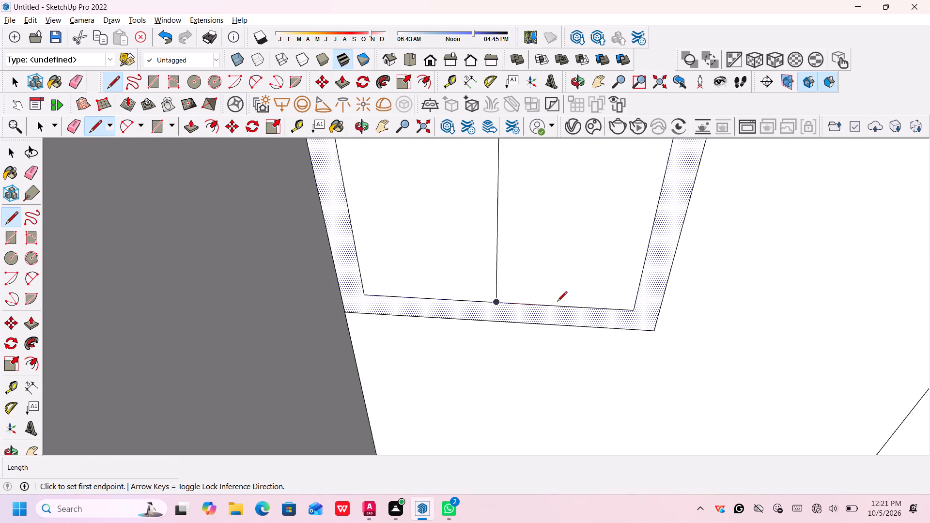
{"action": "type", "text": "3\""}
{"action": "key", "text": "Return"}
{"action": "left_click", "coordinate": [496, 303]}
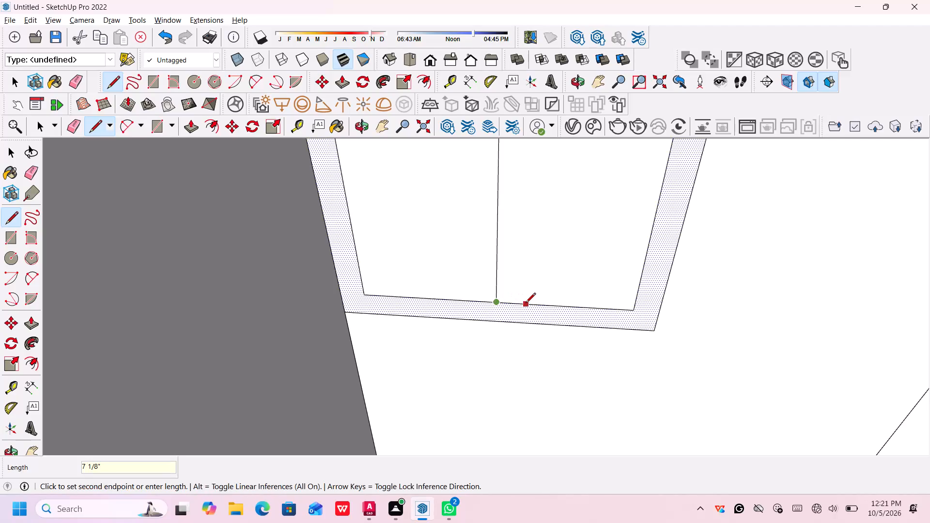
{"action": "type", "text": "3\""}
{"action": "key", "text": "Return"}
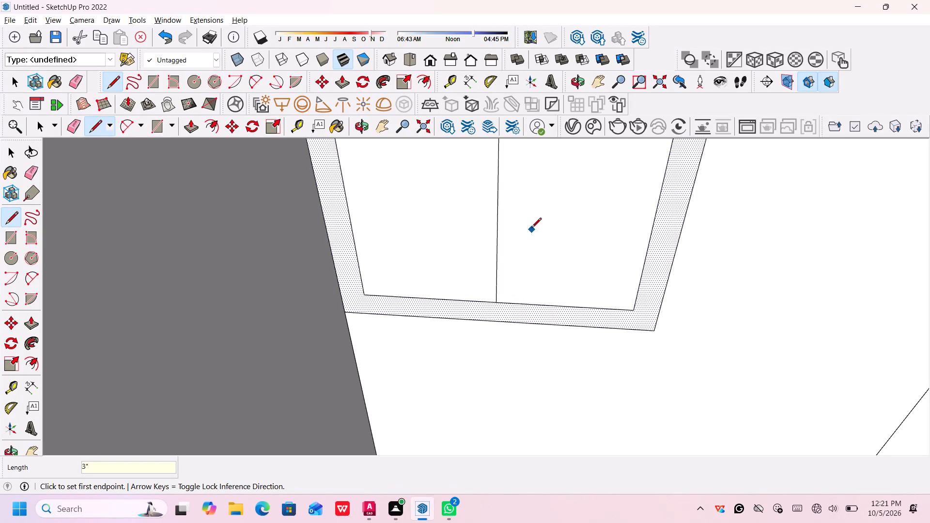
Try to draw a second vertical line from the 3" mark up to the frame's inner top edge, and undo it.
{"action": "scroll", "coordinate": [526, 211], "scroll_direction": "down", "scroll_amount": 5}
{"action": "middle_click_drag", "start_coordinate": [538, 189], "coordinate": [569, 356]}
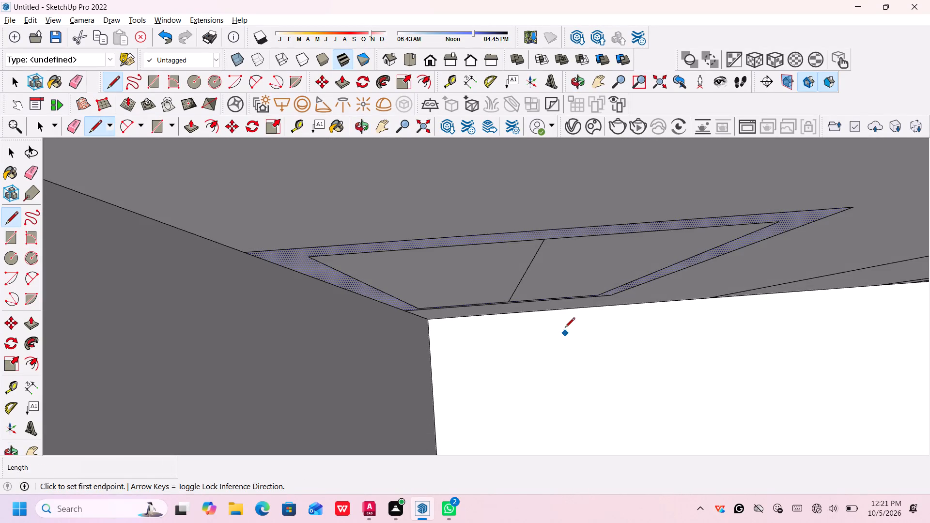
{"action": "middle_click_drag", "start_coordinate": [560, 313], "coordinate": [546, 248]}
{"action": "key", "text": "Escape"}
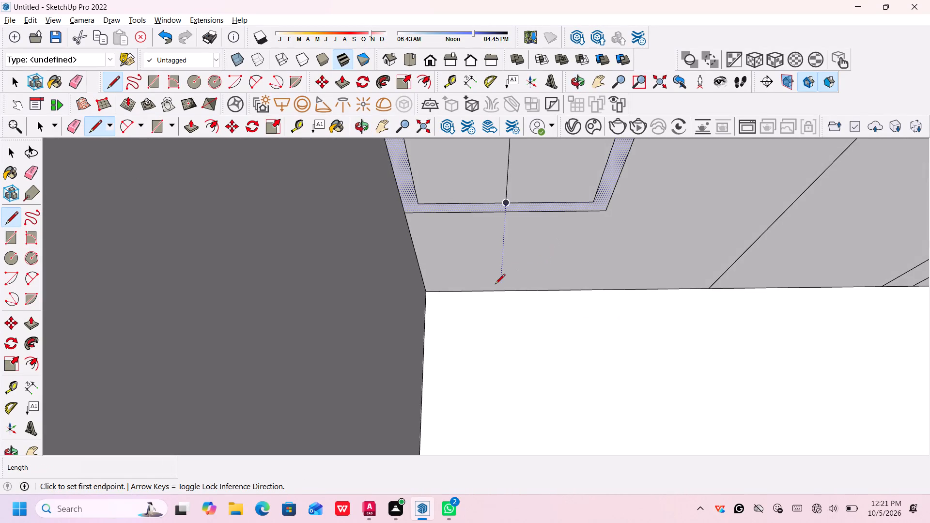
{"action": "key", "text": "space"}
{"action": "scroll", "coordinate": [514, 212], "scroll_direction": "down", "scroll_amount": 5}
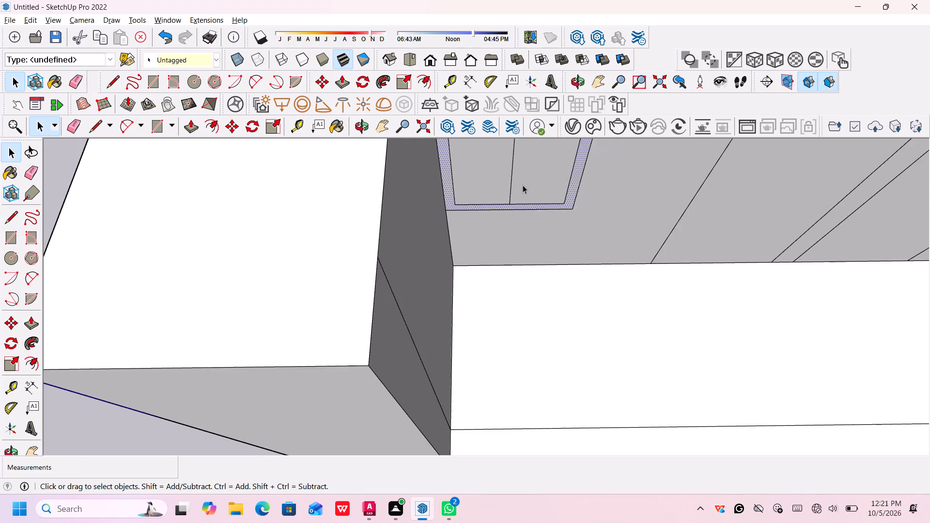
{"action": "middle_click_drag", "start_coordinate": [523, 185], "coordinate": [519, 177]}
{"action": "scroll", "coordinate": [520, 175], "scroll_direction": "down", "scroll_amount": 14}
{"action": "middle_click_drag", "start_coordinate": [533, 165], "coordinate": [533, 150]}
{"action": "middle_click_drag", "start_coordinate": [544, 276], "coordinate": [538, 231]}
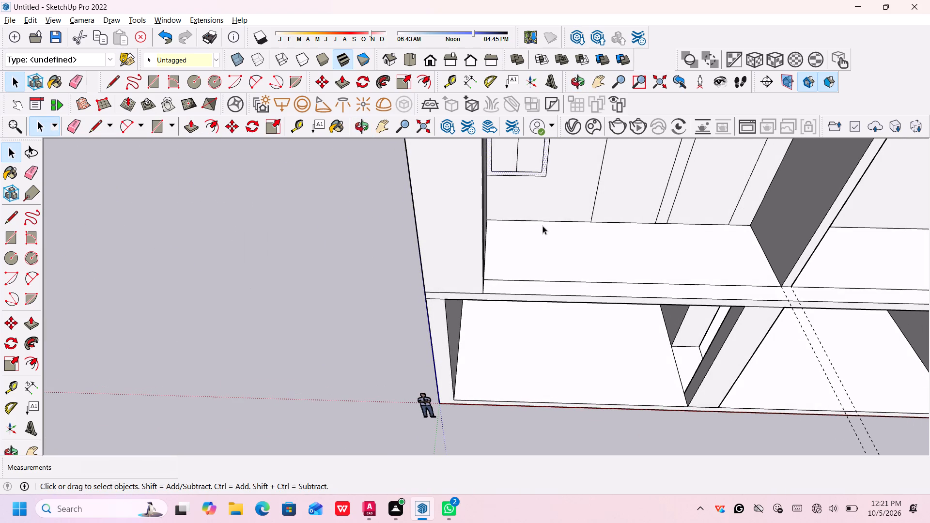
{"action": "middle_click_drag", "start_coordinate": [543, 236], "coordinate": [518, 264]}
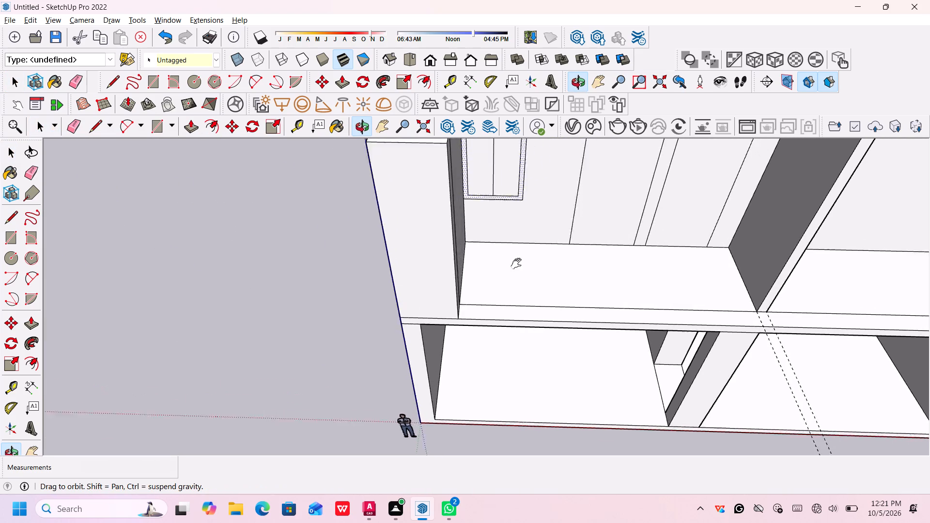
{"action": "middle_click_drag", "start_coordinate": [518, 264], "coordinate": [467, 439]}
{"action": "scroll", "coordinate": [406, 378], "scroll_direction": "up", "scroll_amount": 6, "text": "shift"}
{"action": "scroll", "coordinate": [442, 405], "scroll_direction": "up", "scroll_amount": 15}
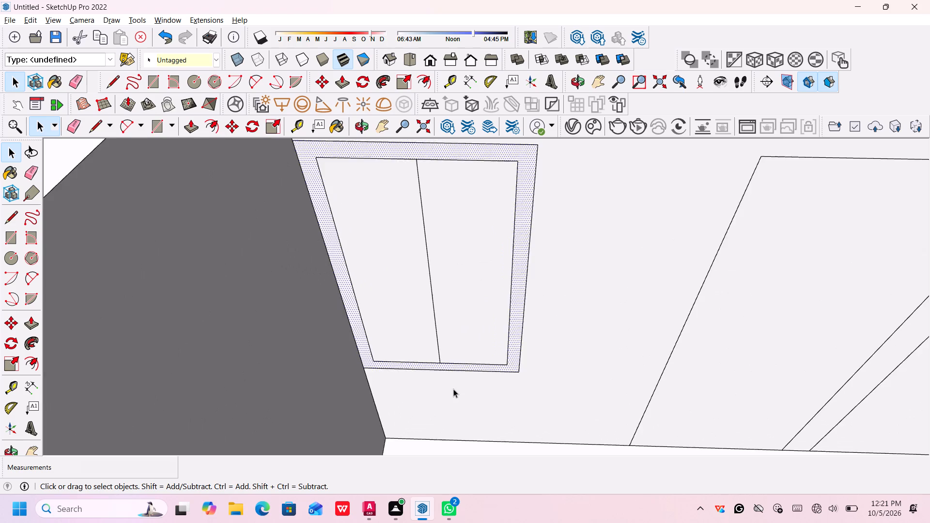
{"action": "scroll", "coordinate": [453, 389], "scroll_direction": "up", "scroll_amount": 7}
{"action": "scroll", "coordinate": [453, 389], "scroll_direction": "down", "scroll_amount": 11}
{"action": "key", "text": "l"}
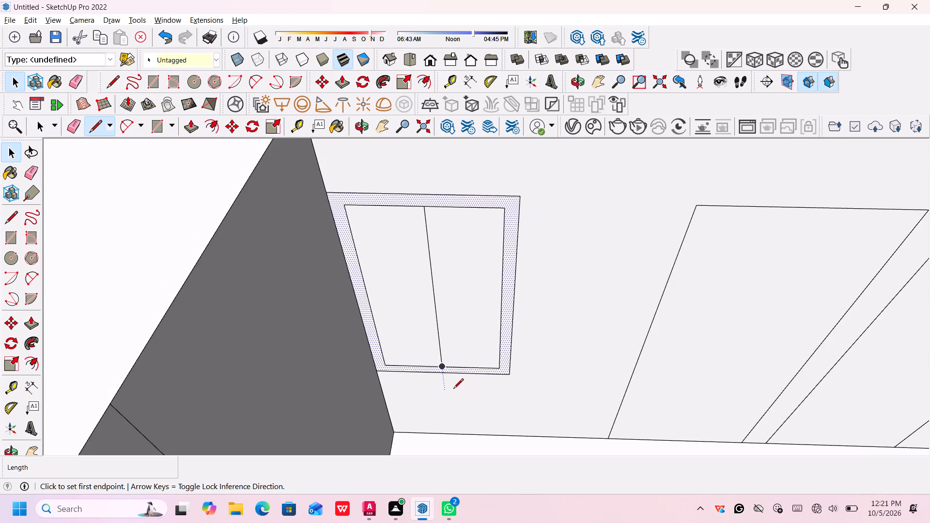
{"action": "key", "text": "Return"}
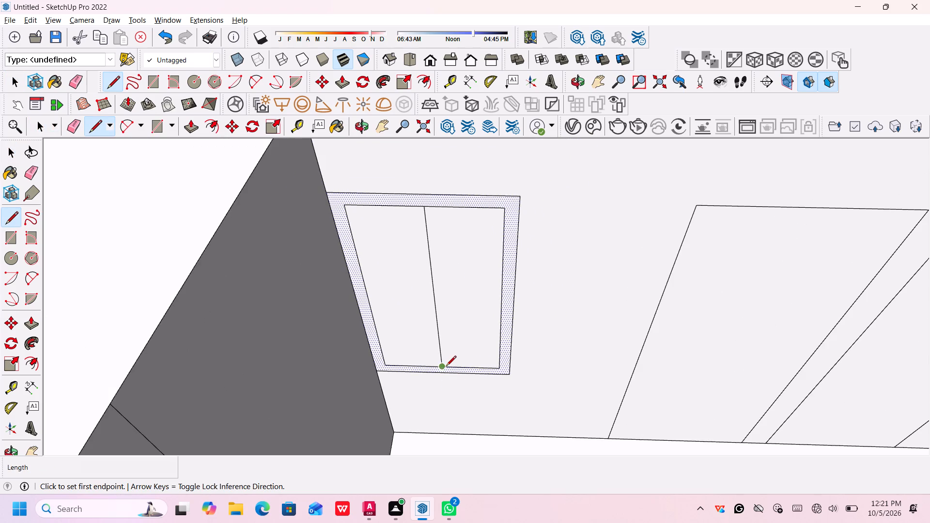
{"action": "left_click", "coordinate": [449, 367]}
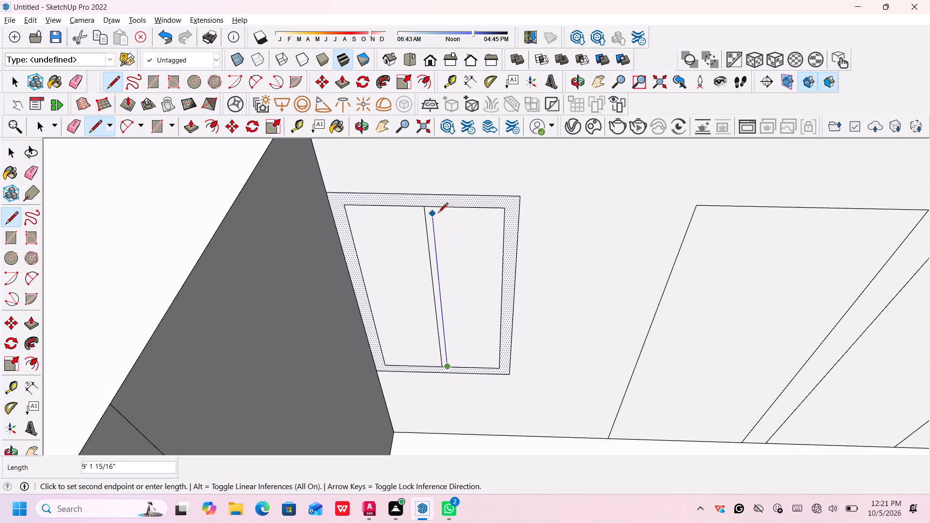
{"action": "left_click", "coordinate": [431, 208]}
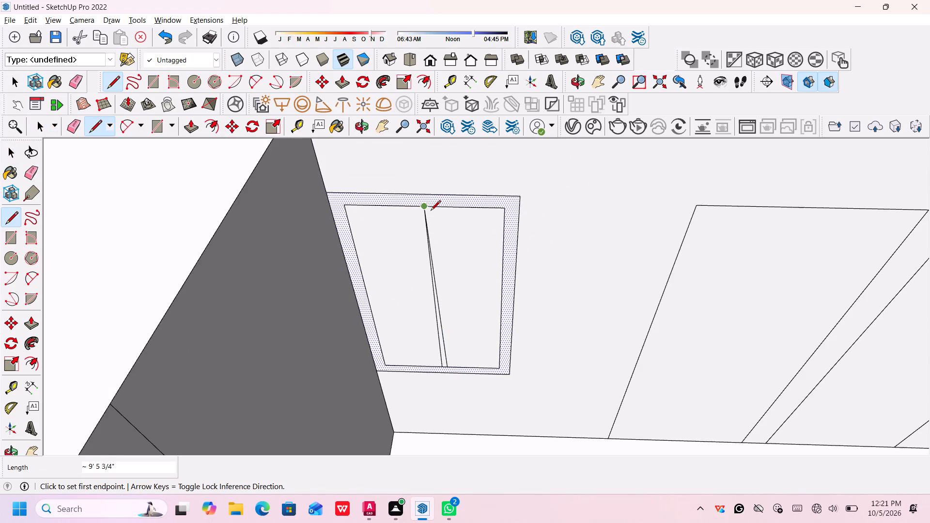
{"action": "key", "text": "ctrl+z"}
Draw a line about 9' 5 11/16" long from the frame's inner top edge, beside the centre line, down to the 3" mark.
{"action": "left_click", "coordinate": [432, 209]}
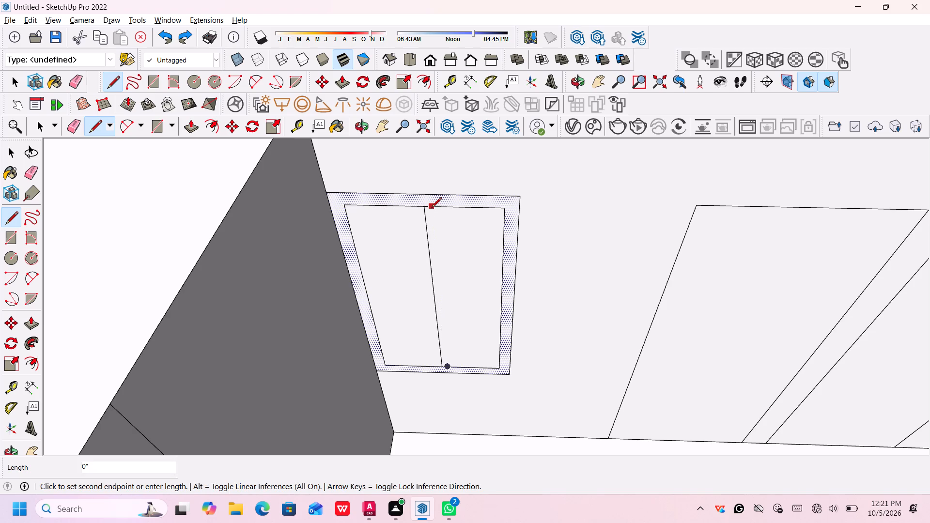
{"action": "left_click", "coordinate": [433, 207]}
{"action": "left_click", "coordinate": [448, 368]}
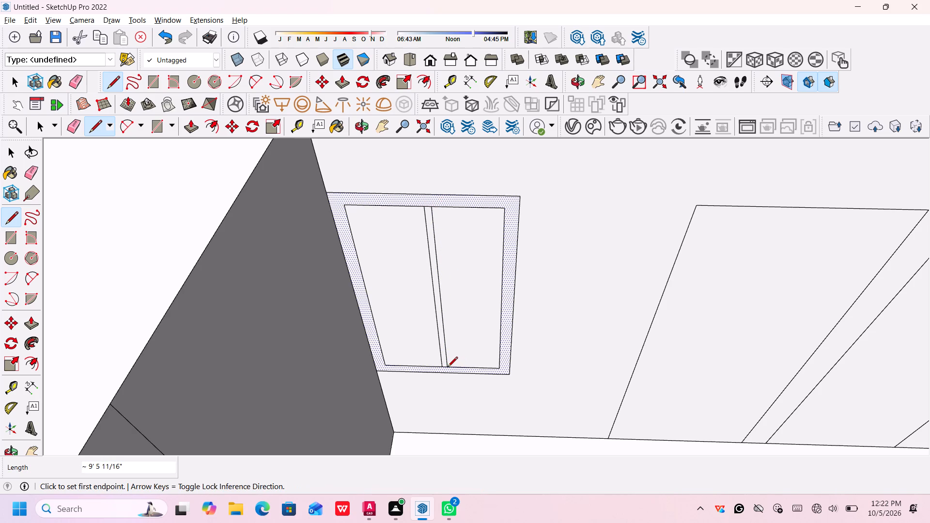
{"action": "key", "text": "Return"}
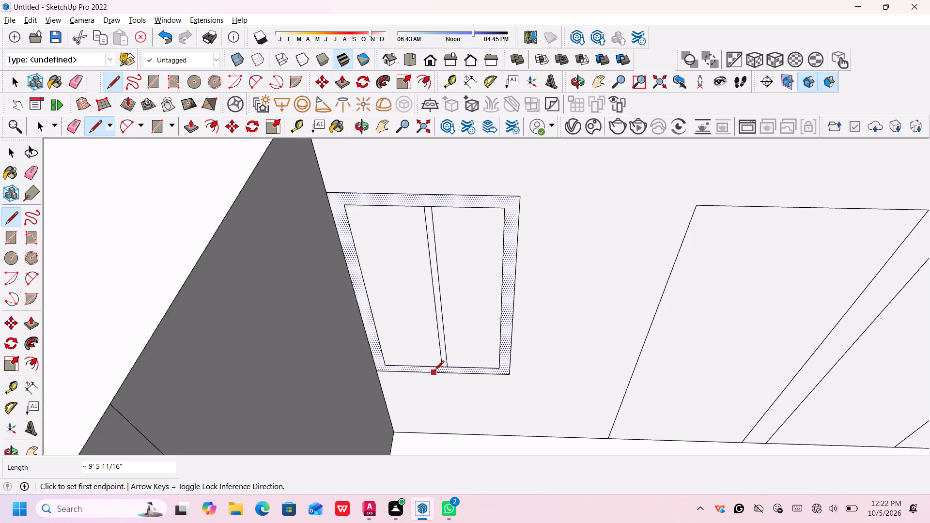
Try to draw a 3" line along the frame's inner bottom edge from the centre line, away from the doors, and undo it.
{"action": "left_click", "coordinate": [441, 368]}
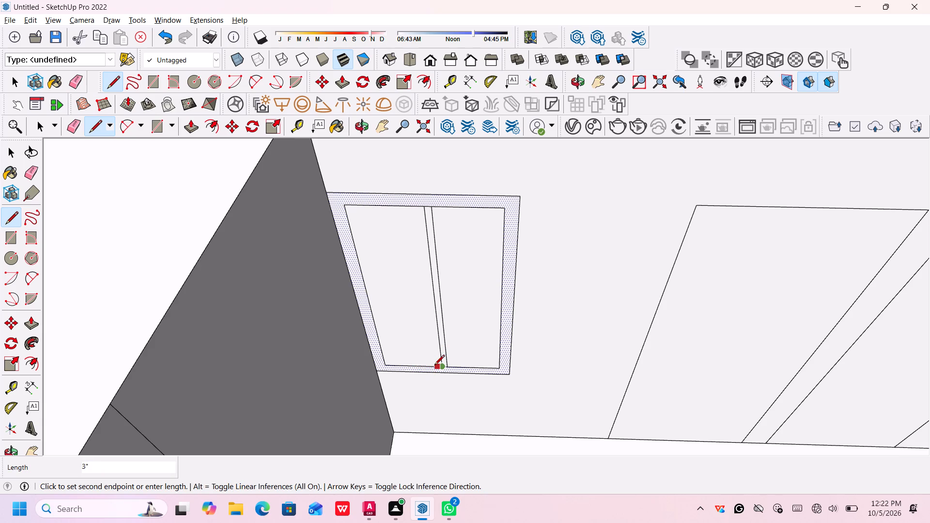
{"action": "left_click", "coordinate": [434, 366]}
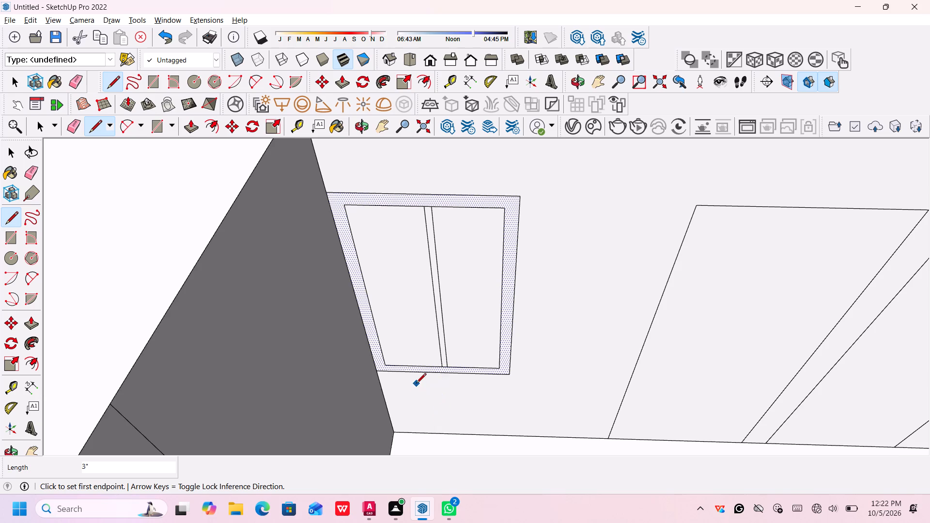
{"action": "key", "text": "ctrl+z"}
Draw a 3" line along the frame's inner bottom edge from the foot of the centre line, on the side away from the doors.
{"action": "left_click", "coordinate": [442, 368]}
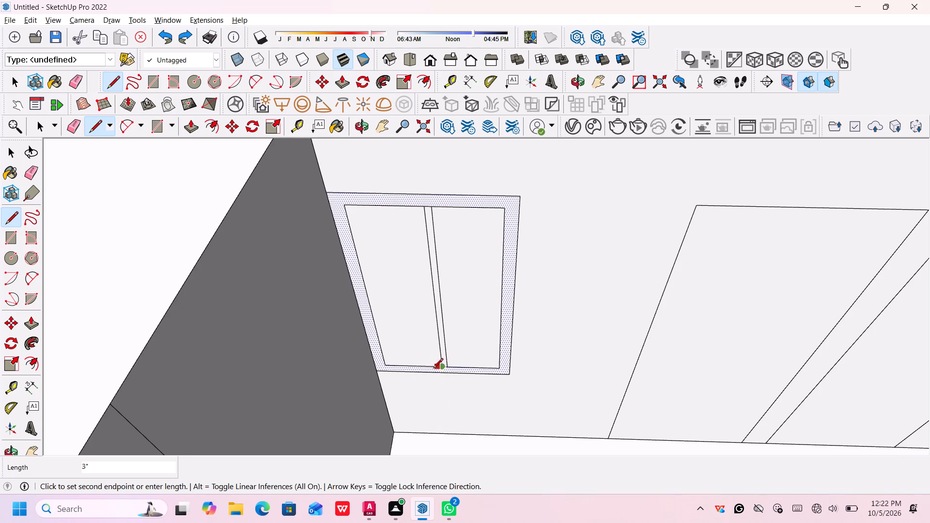
{"action": "scroll", "coordinate": [431, 368], "scroll_direction": "up", "scroll_amount": 11}
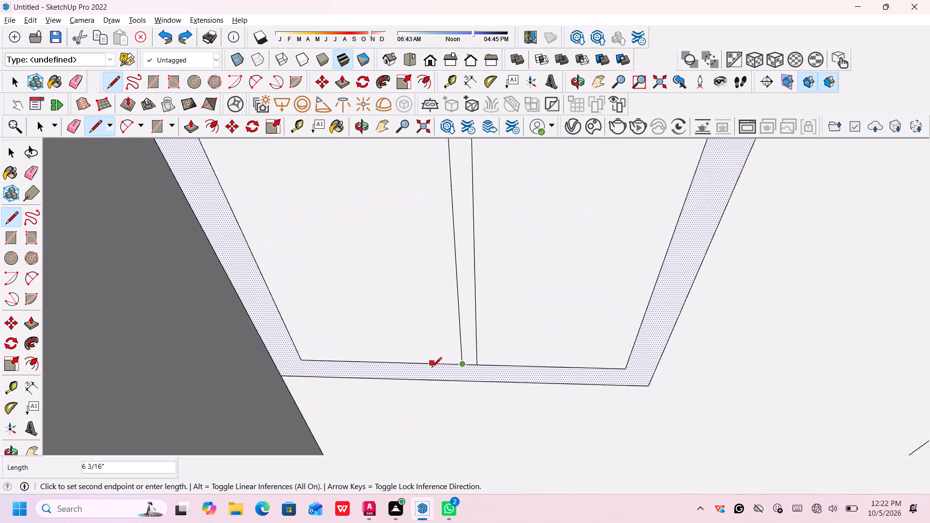
{"action": "scroll", "coordinate": [432, 368], "scroll_direction": "up", "scroll_amount": 9}
{"action": "left_click", "coordinate": [455, 363]}
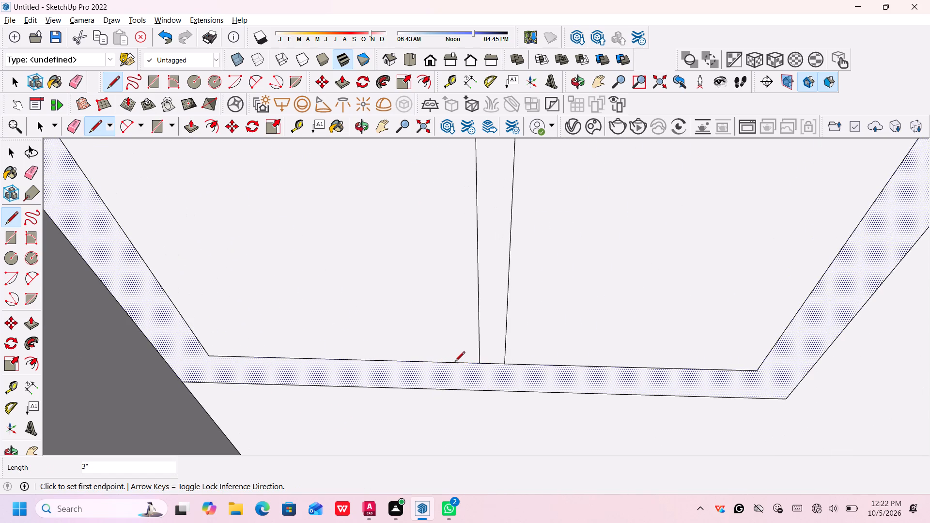
Draw a 3" line along the frame's inner top edge from the head of the centre line, on the side away from the doors.
{"action": "scroll", "coordinate": [460, 290], "scroll_direction": "down", "scroll_amount": 9}
{"action": "middle_click_drag", "start_coordinate": [457, 276], "coordinate": [474, 314]}
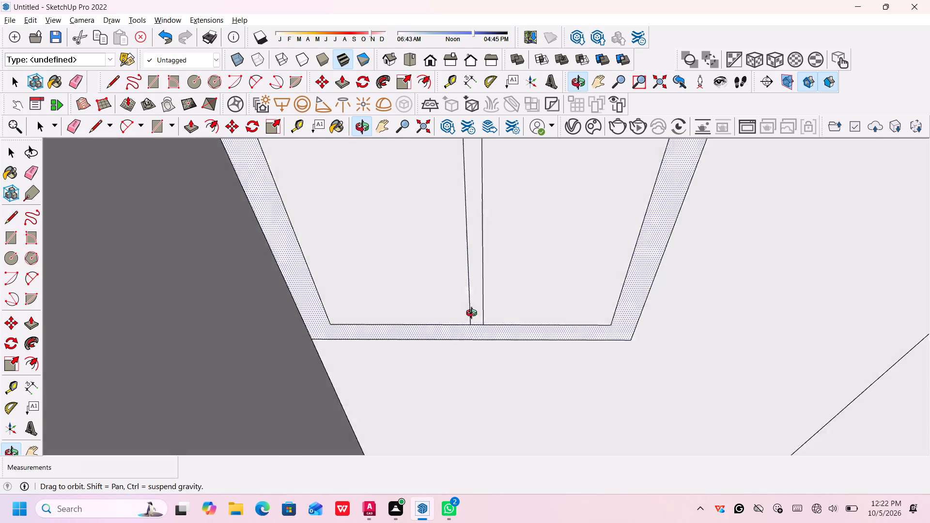
{"action": "middle_click_drag", "start_coordinate": [474, 314], "coordinate": [469, 297]}
{"action": "scroll", "coordinate": [468, 297], "scroll_direction": "down", "scroll_amount": 11}
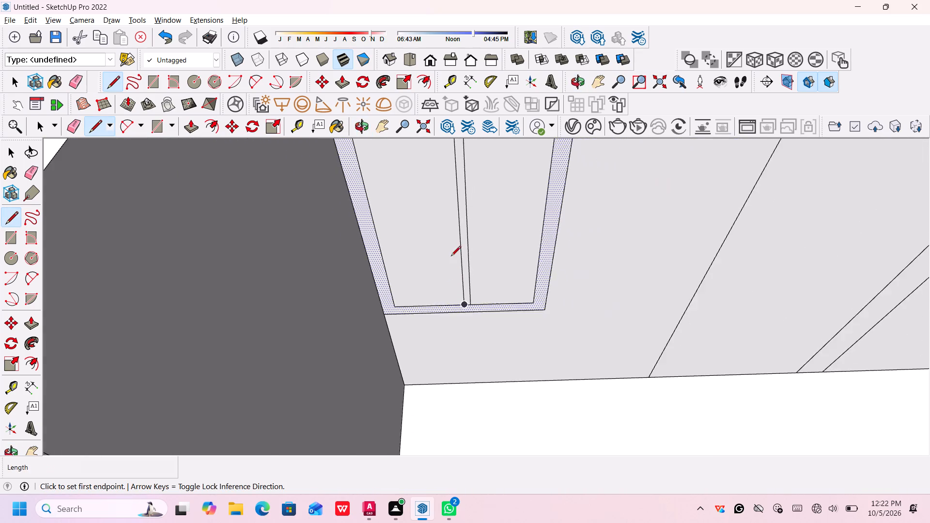
{"action": "scroll", "coordinate": [451, 257], "scroll_direction": "down", "scroll_amount": 11}
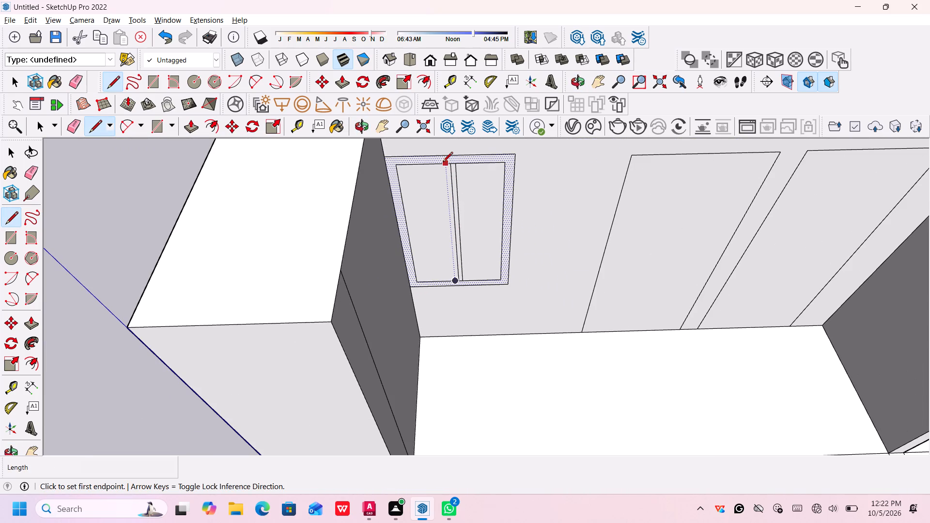
{"action": "left_click", "coordinate": [444, 164]}
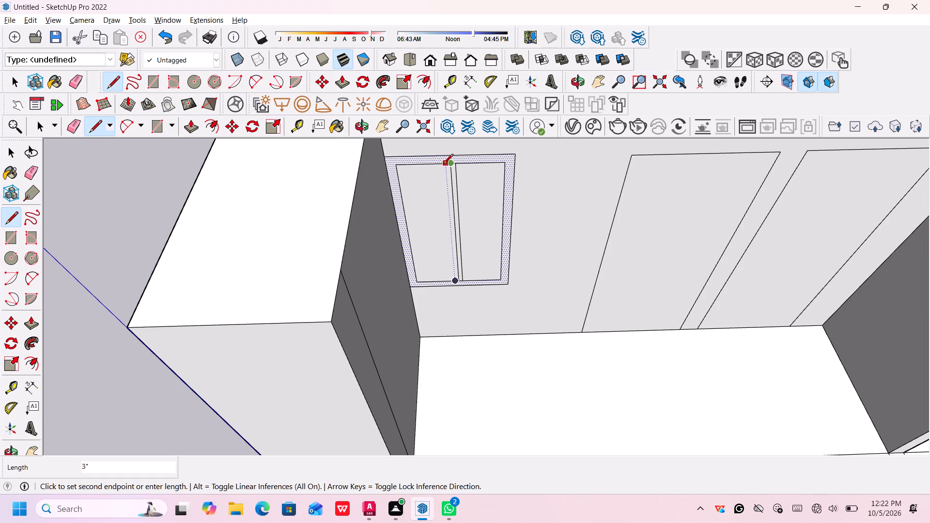
{"action": "left_click", "coordinate": [443, 165]}
Draw a line about 9' 5 11/16" long from the new 3" mark on the inner top edge down to the matching bottom mark.
{"action": "scroll", "coordinate": [440, 169], "scroll_direction": "up", "scroll_amount": 10}
{"action": "left_click", "coordinate": [448, 161]}
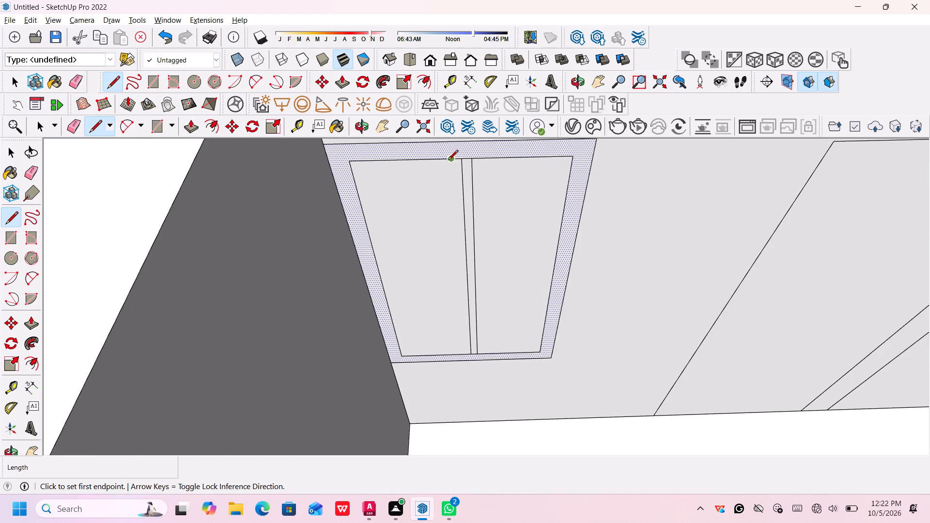
{"action": "left_click", "coordinate": [464, 354]}
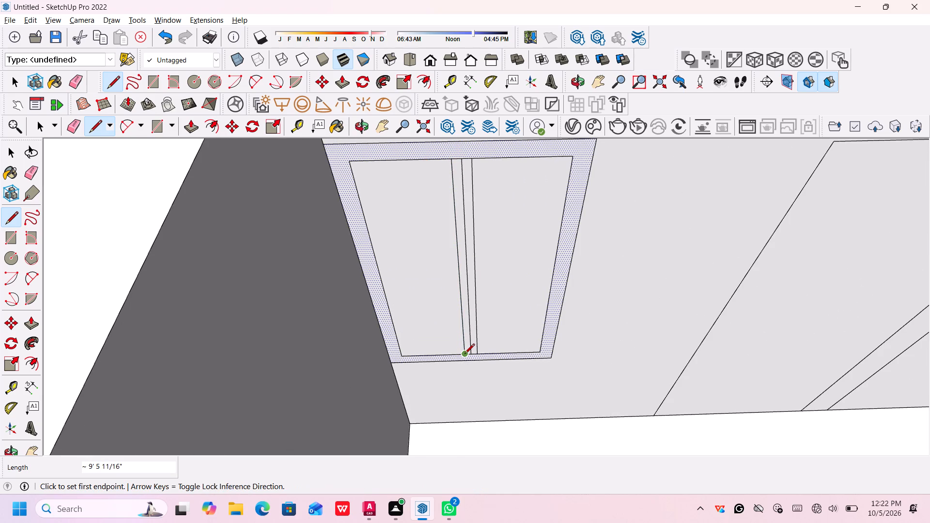
Delete the original centre line between the two mullion edges.
{"action": "key", "text": "space"}
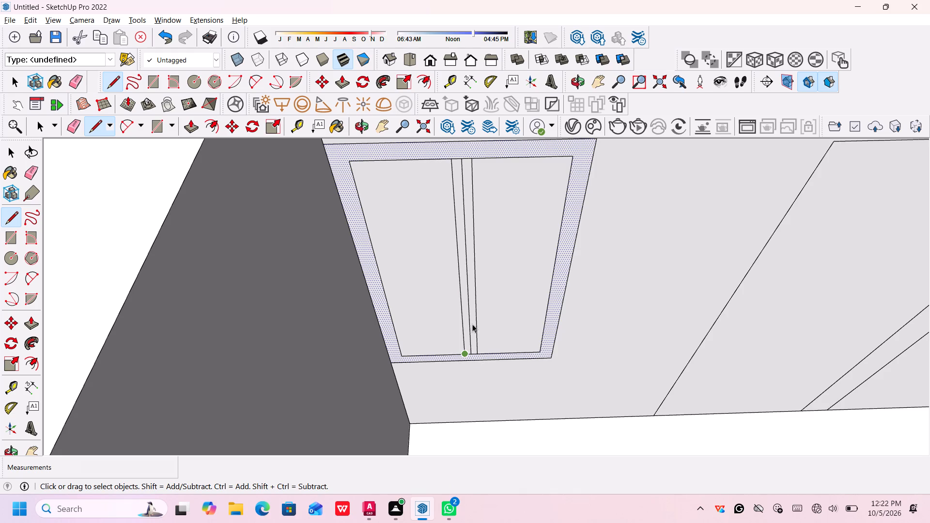
{"action": "left_click", "coordinate": [467, 290]}
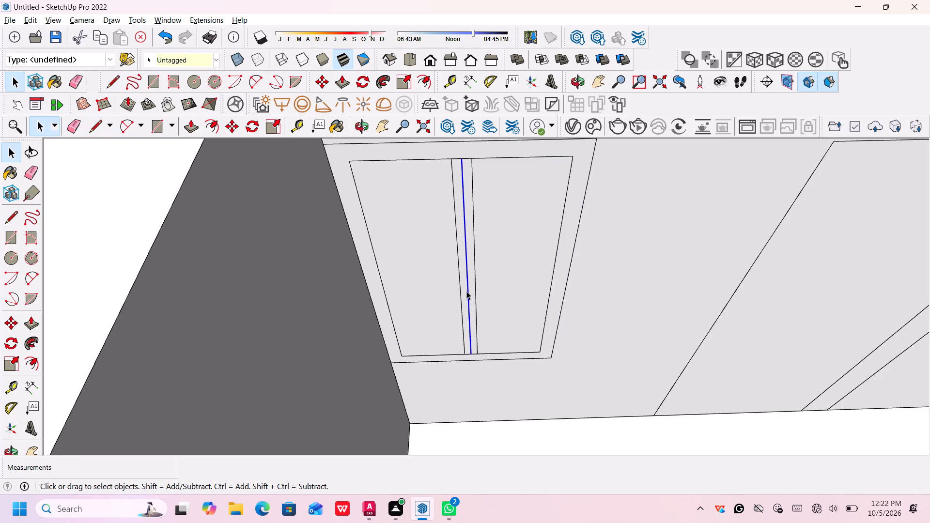
{"action": "key", "text": "Delete"}
Erase the short inner frame edges at the mullion's top and bottom so it joins the window frame.
{"action": "scroll", "coordinate": [467, 291], "scroll_direction": "down", "scroll_amount": 1}
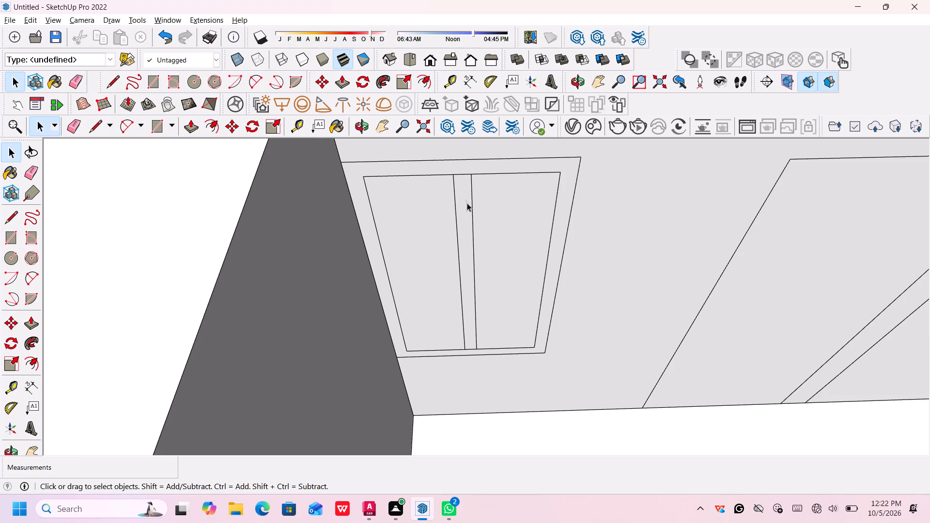
{"action": "scroll", "coordinate": [460, 179], "scroll_direction": "up", "scroll_amount": 2}
{"action": "middle_click_drag", "start_coordinate": [490, 295], "coordinate": [479, 263]}
{"action": "middle_click", "coordinate": [479, 261]}
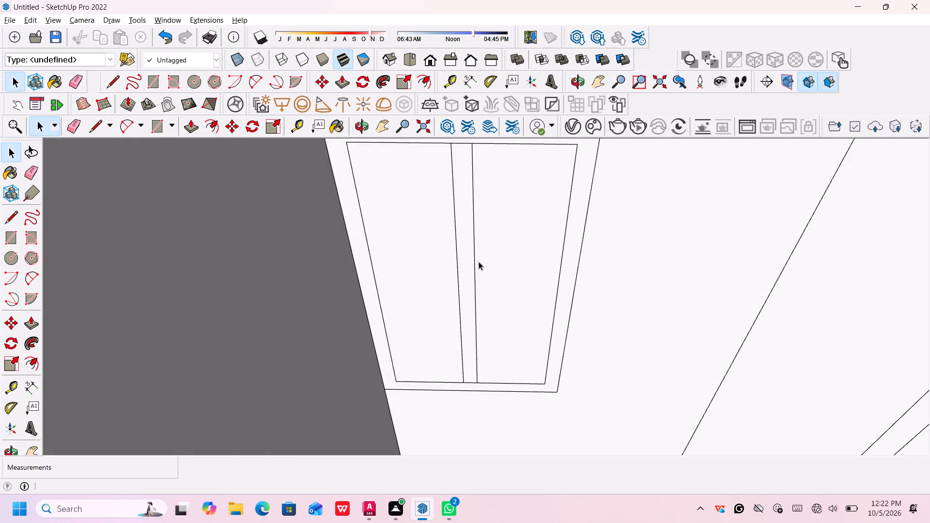
{"action": "scroll", "coordinate": [468, 294], "scroll_direction": "down", "scroll_amount": 4}
{"action": "middle_click_drag", "start_coordinate": [468, 261], "coordinate": [466, 253]}
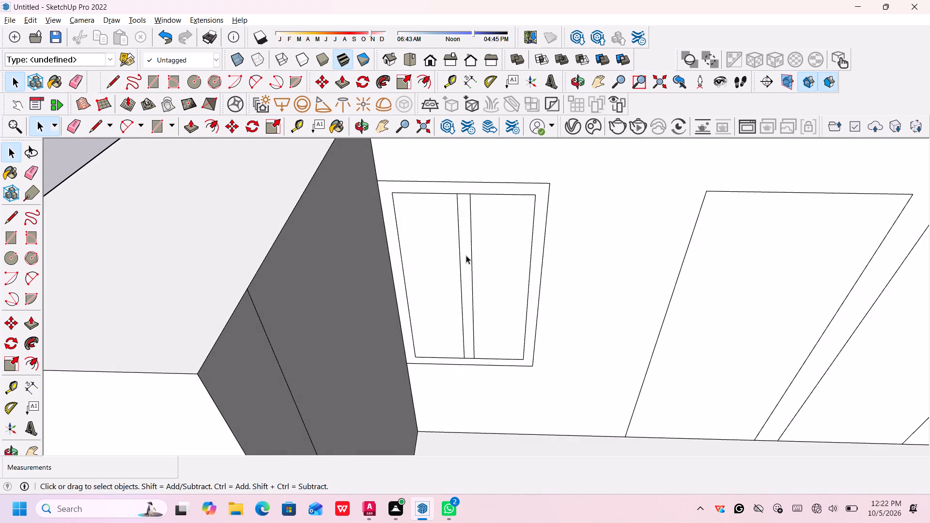
{"action": "scroll", "coordinate": [463, 270], "scroll_direction": "up", "scroll_amount": 1}
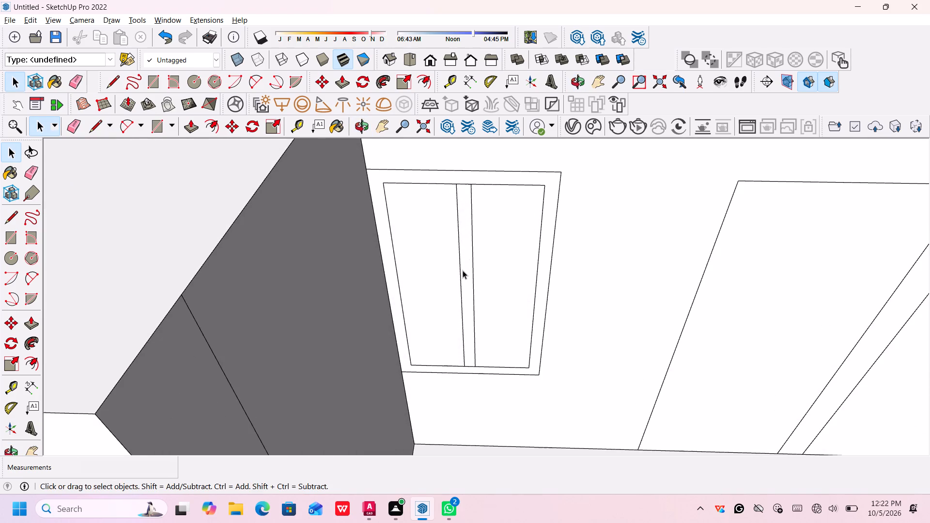
{"action": "key", "text": "e"}
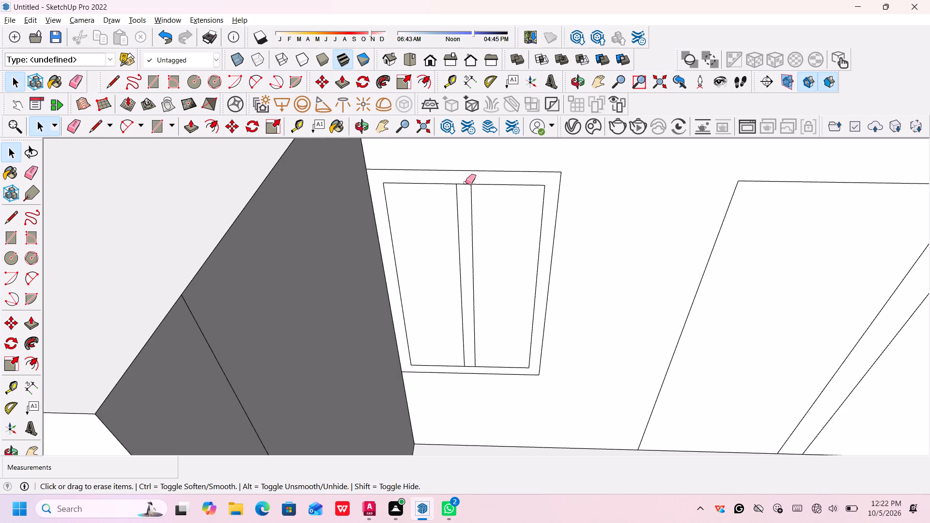
{"action": "left_click", "coordinate": [465, 184]}
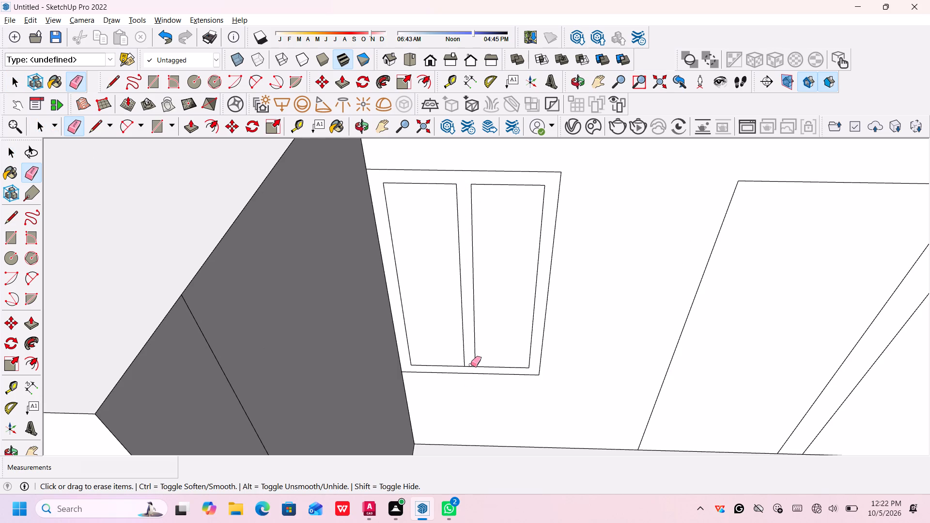
{"action": "left_click", "coordinate": [471, 365]}
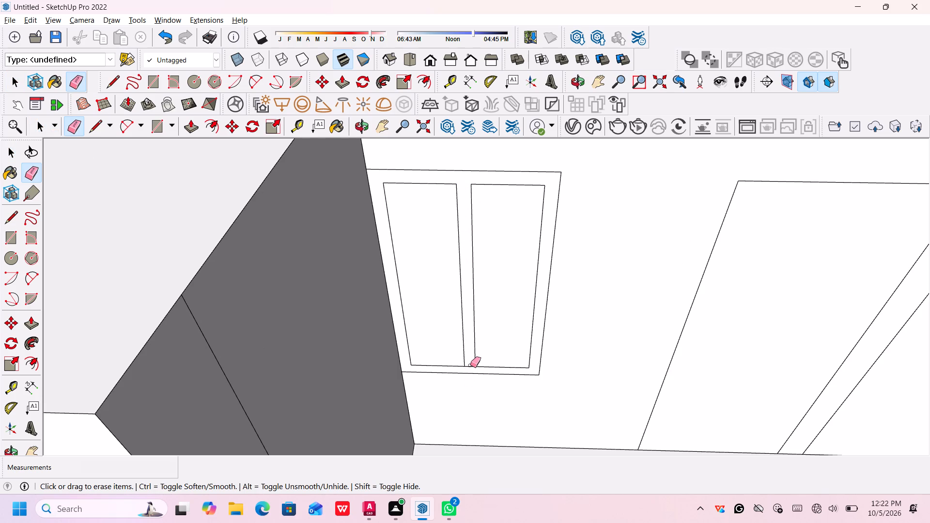
{"action": "left_click", "coordinate": [470, 365]}
{"action": "left_click", "coordinate": [470, 366]}
{"action": "key", "text": "space"}
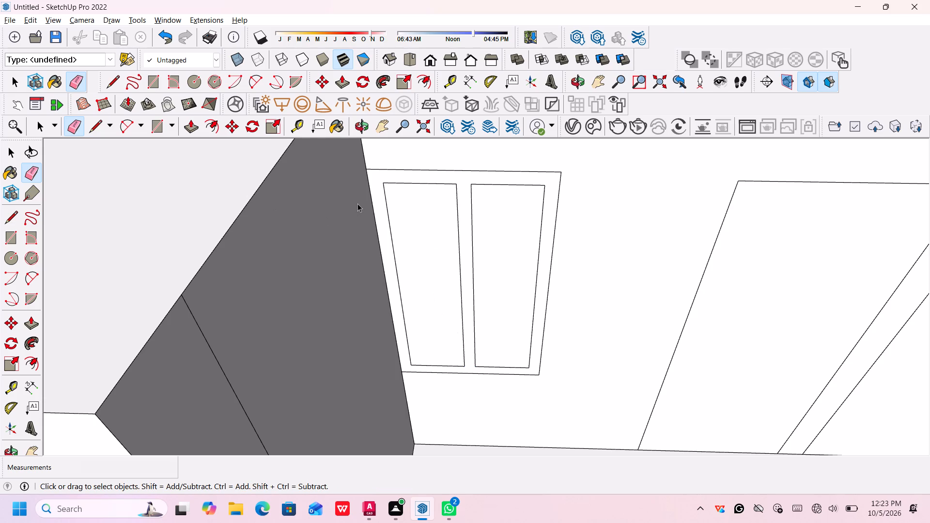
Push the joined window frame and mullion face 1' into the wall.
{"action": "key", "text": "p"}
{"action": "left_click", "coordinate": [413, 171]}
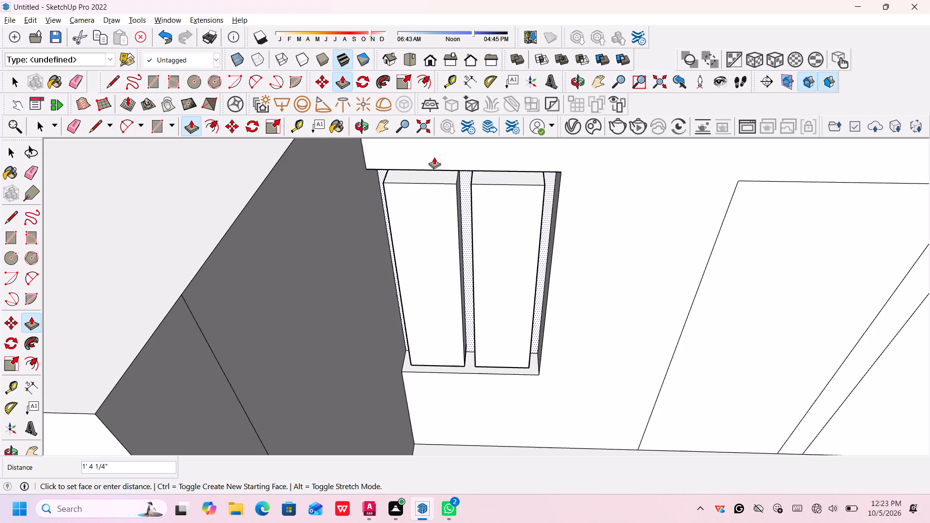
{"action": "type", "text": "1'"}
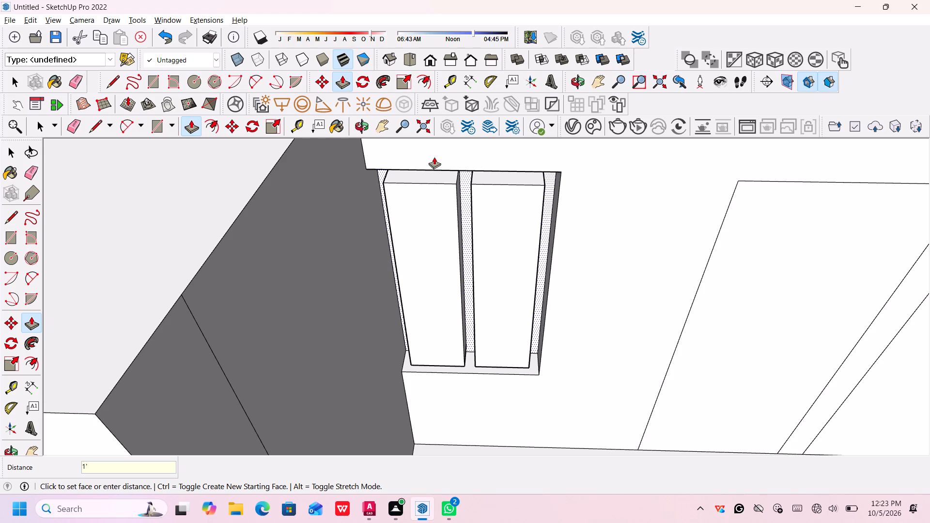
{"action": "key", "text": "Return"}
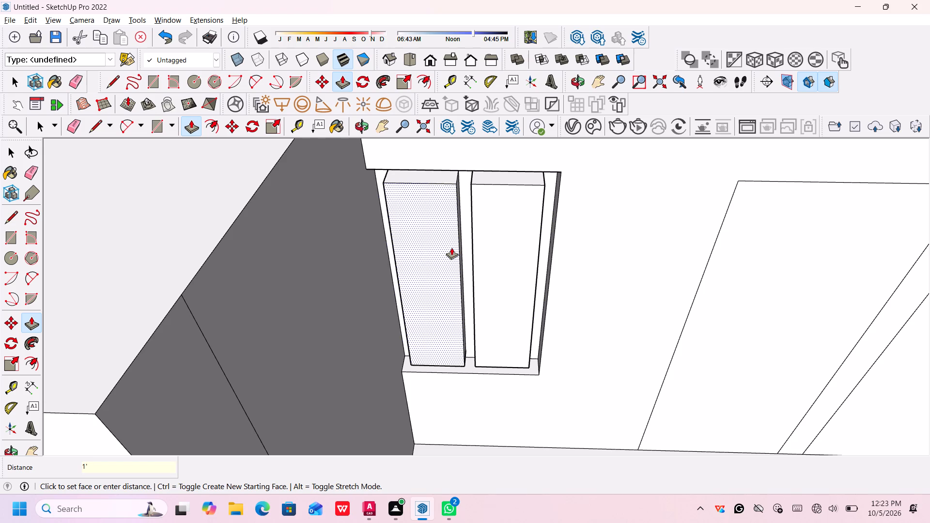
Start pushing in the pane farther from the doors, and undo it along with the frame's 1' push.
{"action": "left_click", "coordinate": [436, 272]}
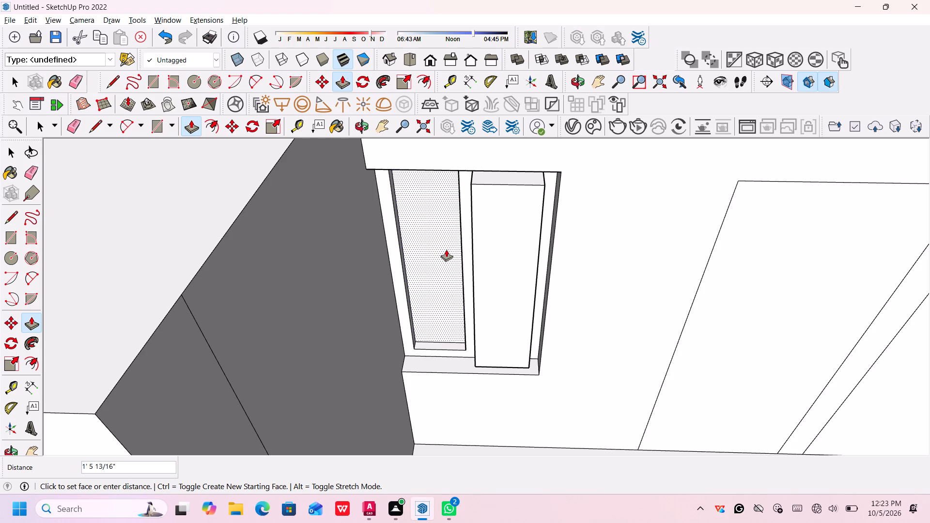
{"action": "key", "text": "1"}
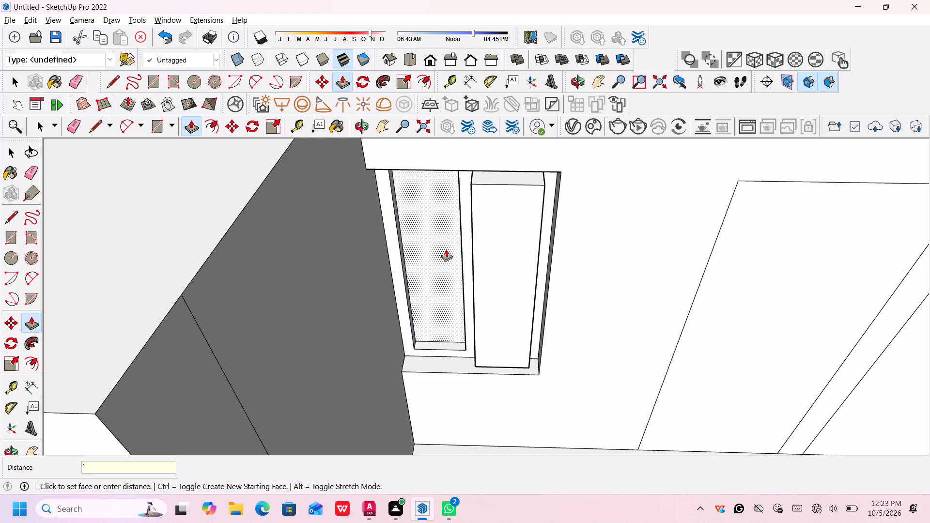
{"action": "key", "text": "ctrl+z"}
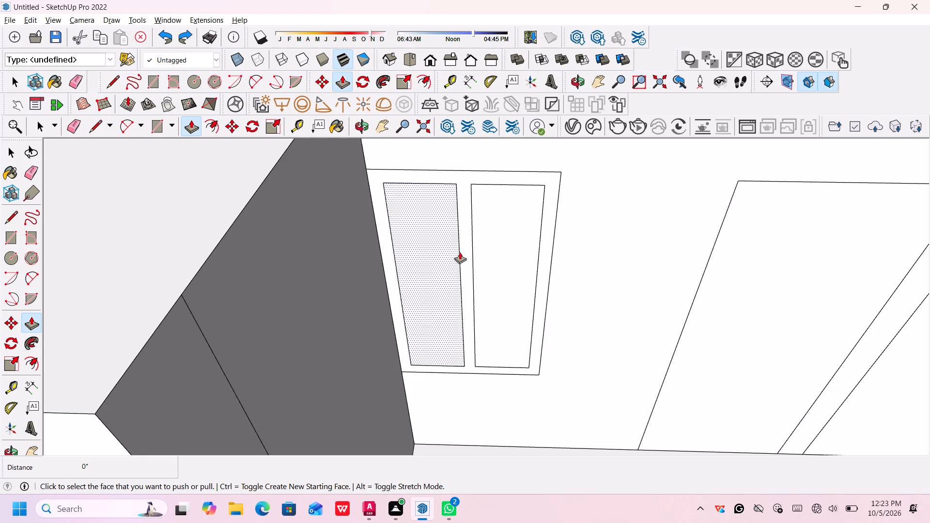
Push the joined window frame and mullion face 1" into the wall.
{"action": "left_click", "coordinate": [465, 248]}
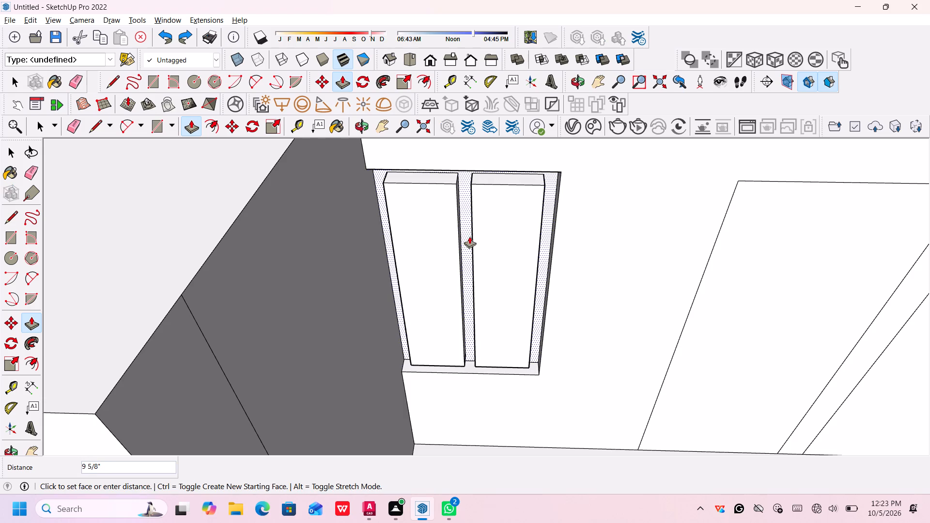
{"action": "key", "text": "1"}
{"action": "key", "text": "shift+quotedbl"}
{"action": "key", "text": "Return"}
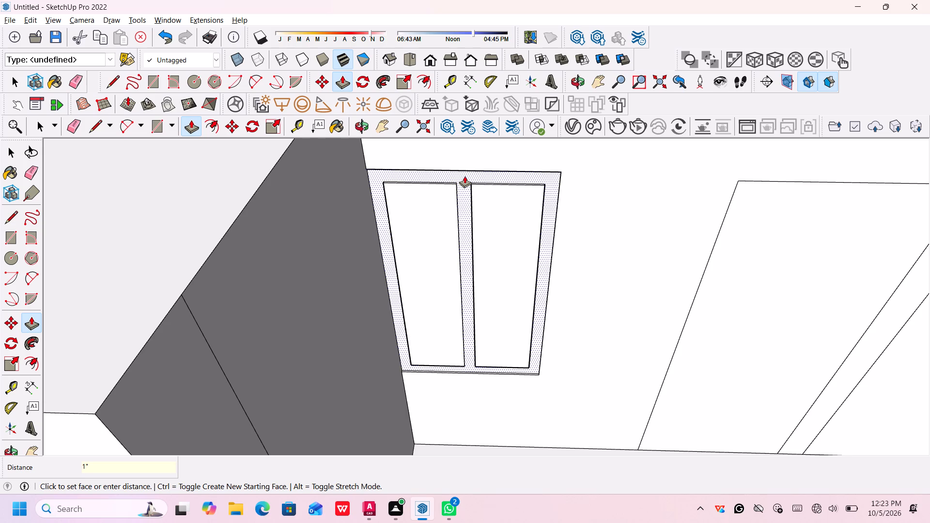
Push the window frame and mullion face a further 2" into the wall.
{"action": "scroll", "coordinate": [465, 176], "scroll_direction": "up", "scroll_amount": 1}
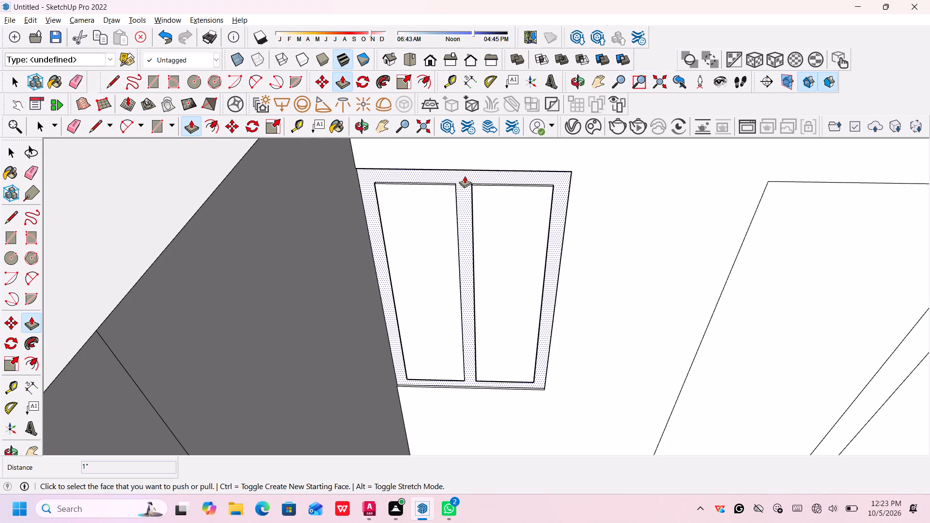
{"action": "left_click", "coordinate": [465, 176]}
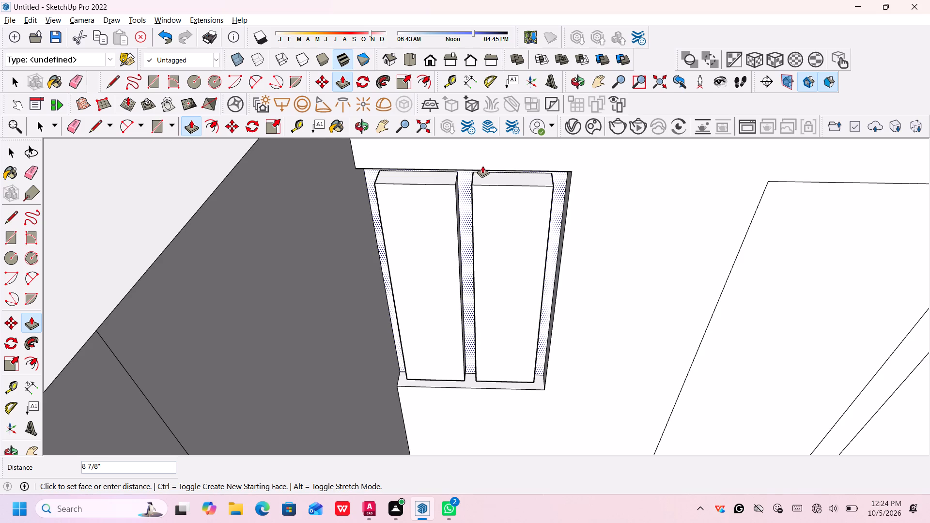
{"action": "key", "text": "2"}
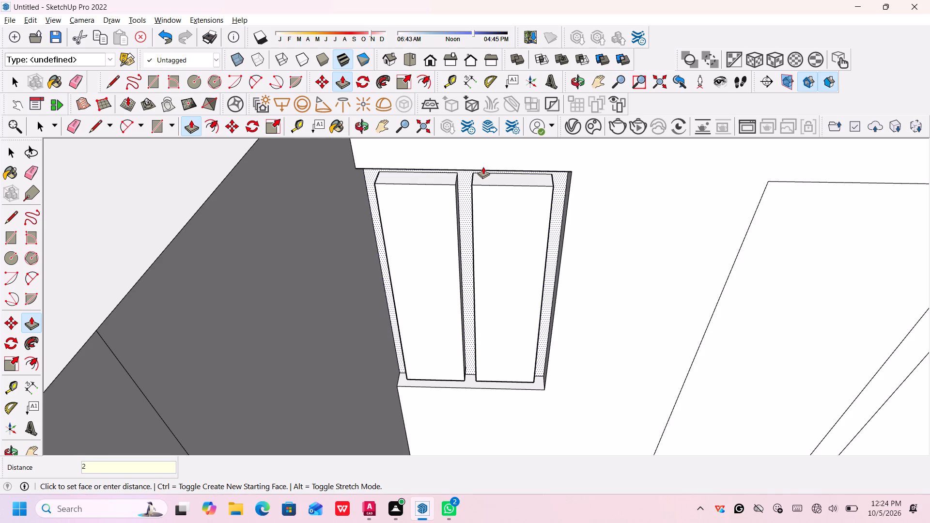
{"action": "key", "text": "shift+quotedbl"}
{"action": "key", "text": "Return"}
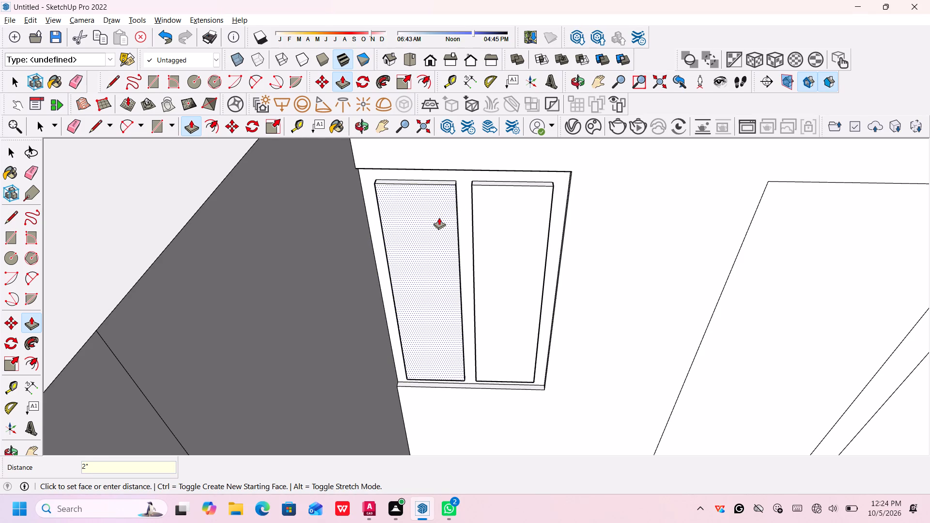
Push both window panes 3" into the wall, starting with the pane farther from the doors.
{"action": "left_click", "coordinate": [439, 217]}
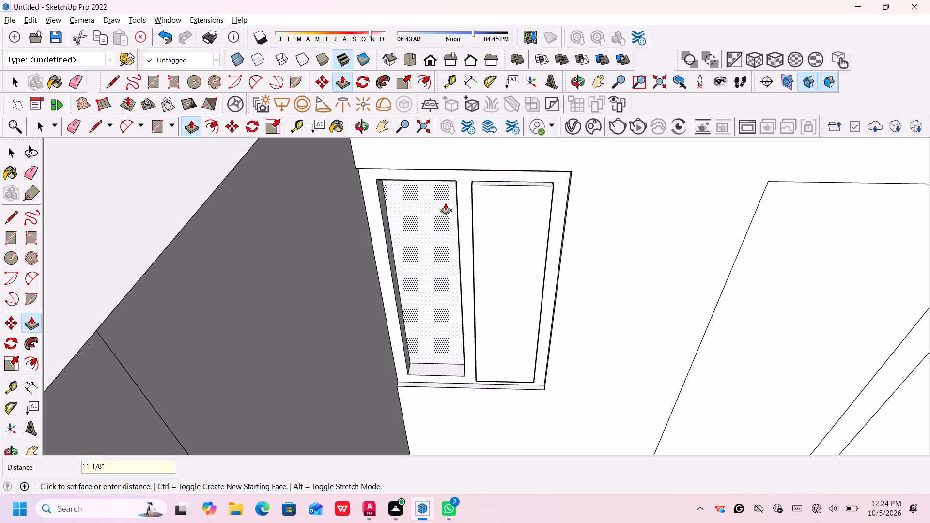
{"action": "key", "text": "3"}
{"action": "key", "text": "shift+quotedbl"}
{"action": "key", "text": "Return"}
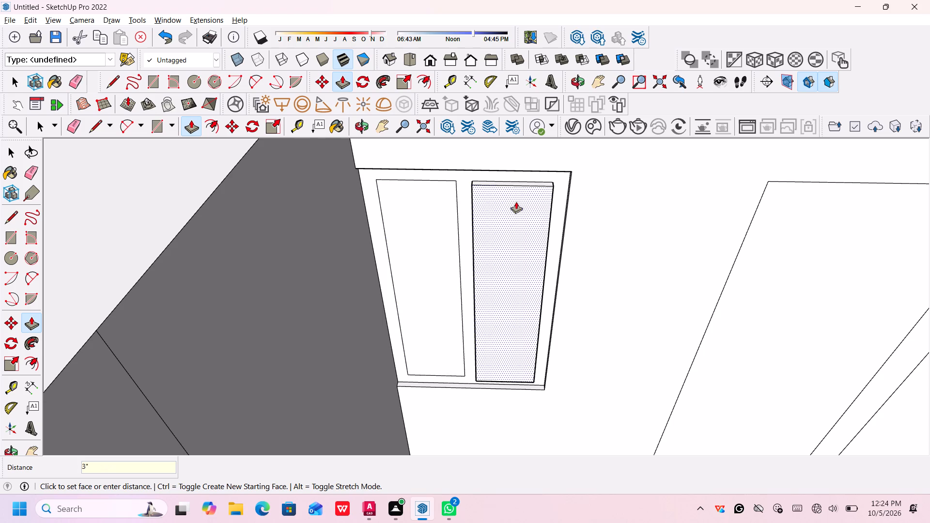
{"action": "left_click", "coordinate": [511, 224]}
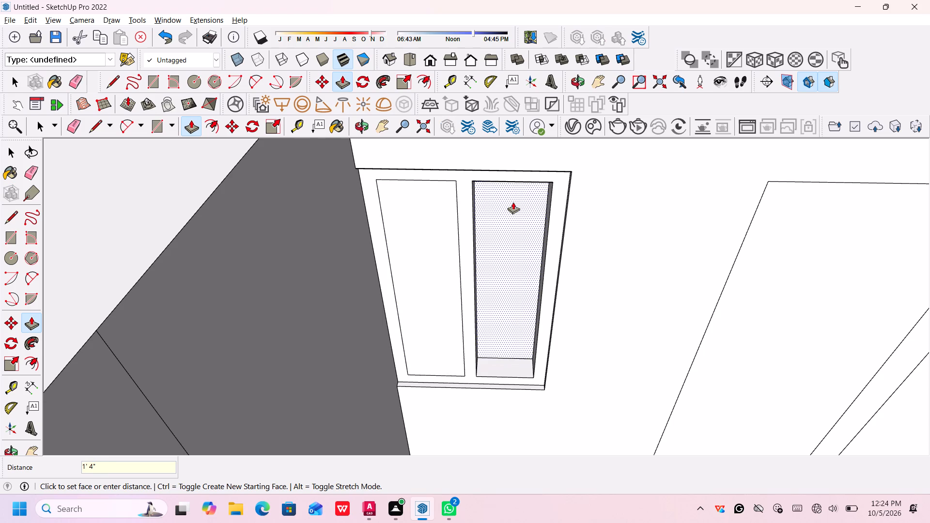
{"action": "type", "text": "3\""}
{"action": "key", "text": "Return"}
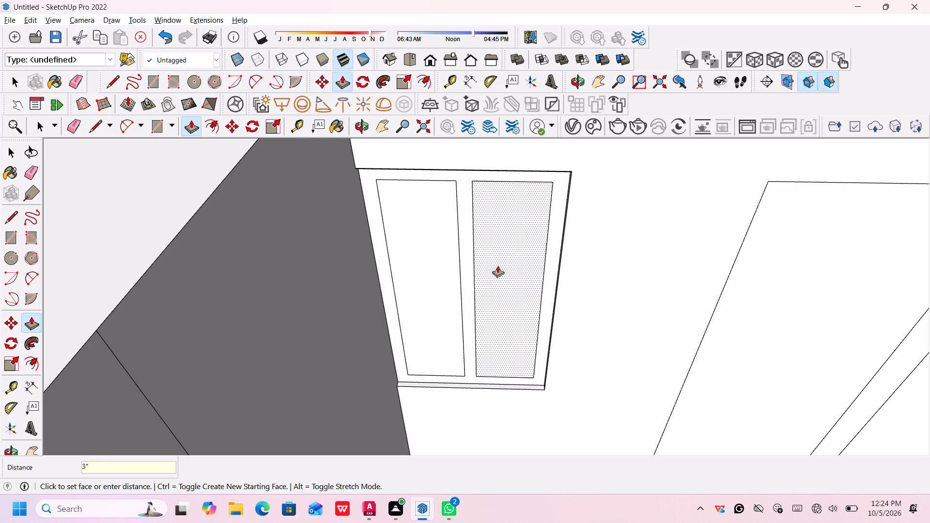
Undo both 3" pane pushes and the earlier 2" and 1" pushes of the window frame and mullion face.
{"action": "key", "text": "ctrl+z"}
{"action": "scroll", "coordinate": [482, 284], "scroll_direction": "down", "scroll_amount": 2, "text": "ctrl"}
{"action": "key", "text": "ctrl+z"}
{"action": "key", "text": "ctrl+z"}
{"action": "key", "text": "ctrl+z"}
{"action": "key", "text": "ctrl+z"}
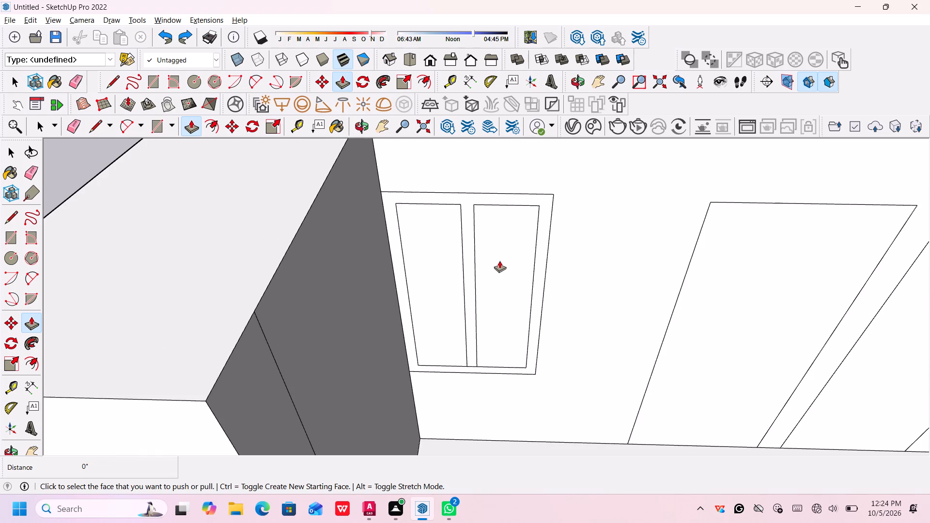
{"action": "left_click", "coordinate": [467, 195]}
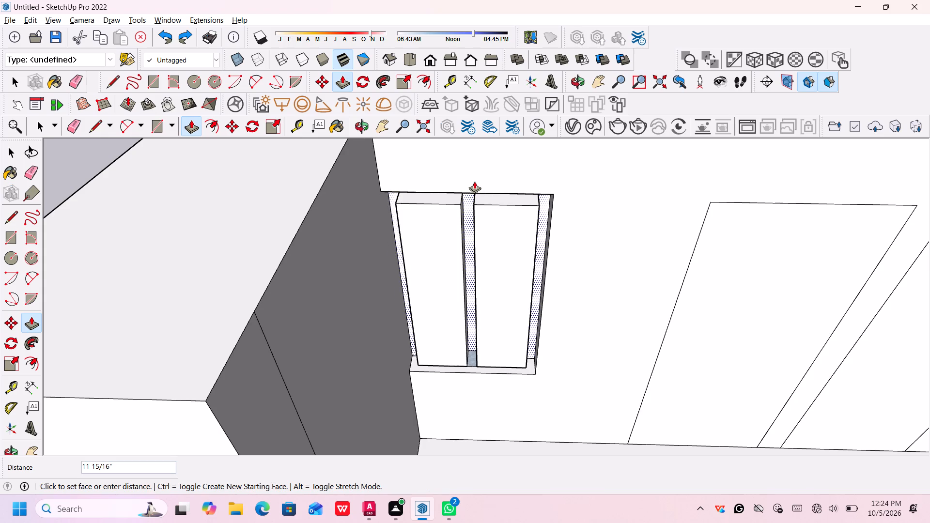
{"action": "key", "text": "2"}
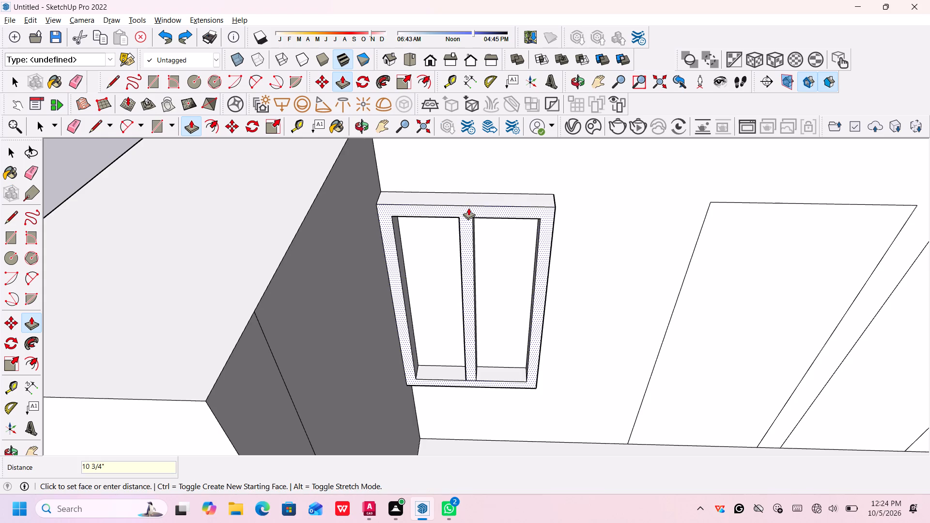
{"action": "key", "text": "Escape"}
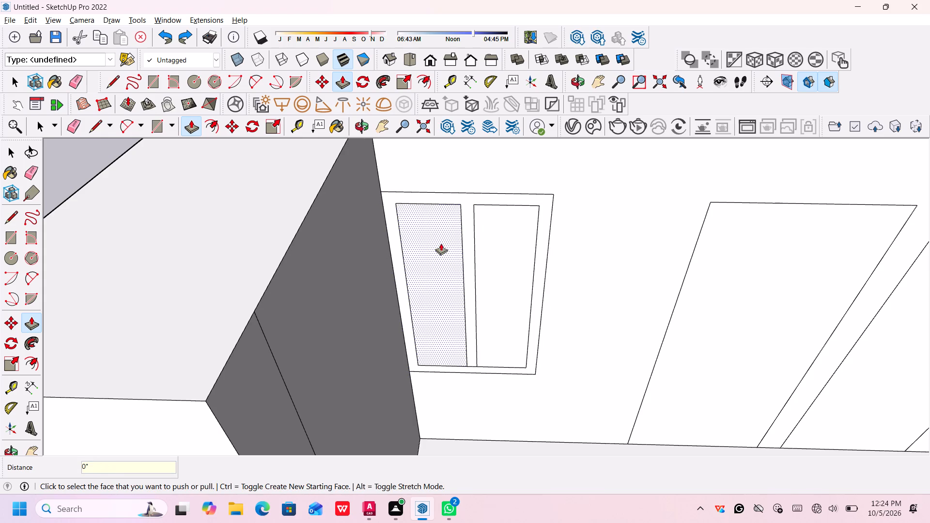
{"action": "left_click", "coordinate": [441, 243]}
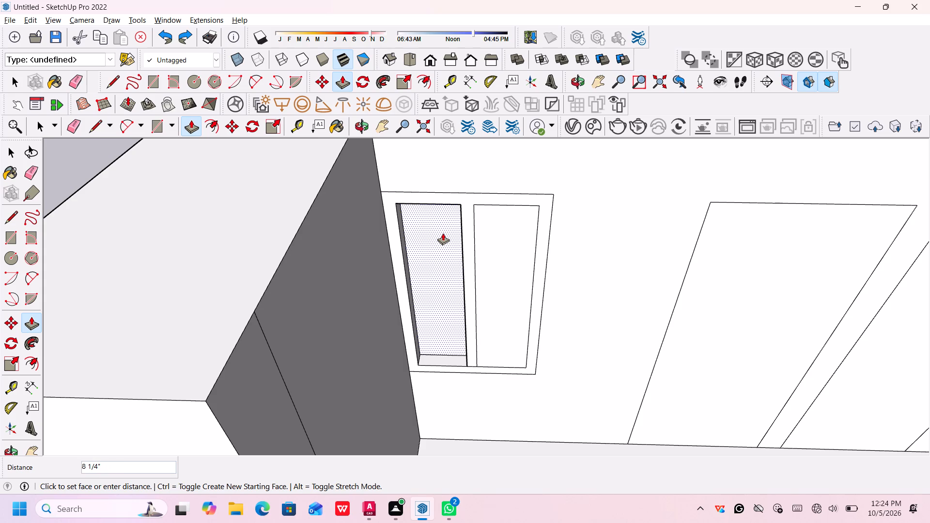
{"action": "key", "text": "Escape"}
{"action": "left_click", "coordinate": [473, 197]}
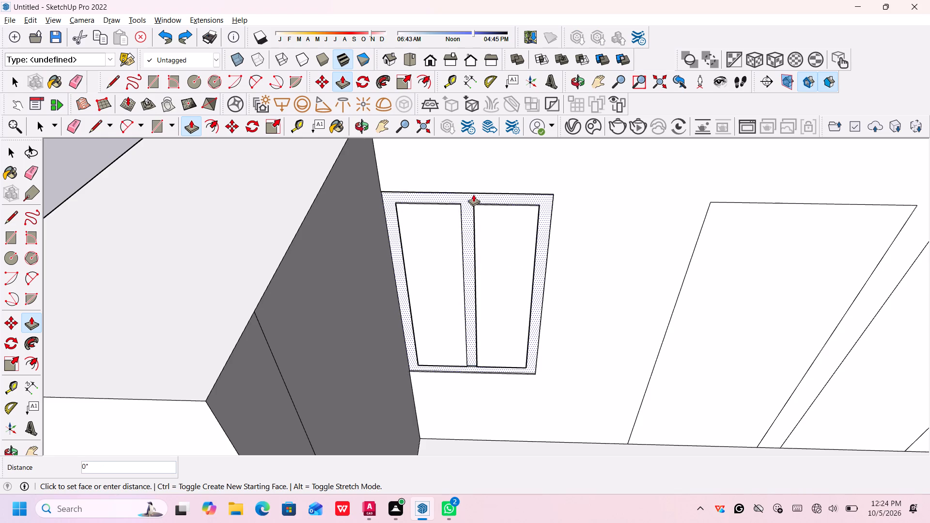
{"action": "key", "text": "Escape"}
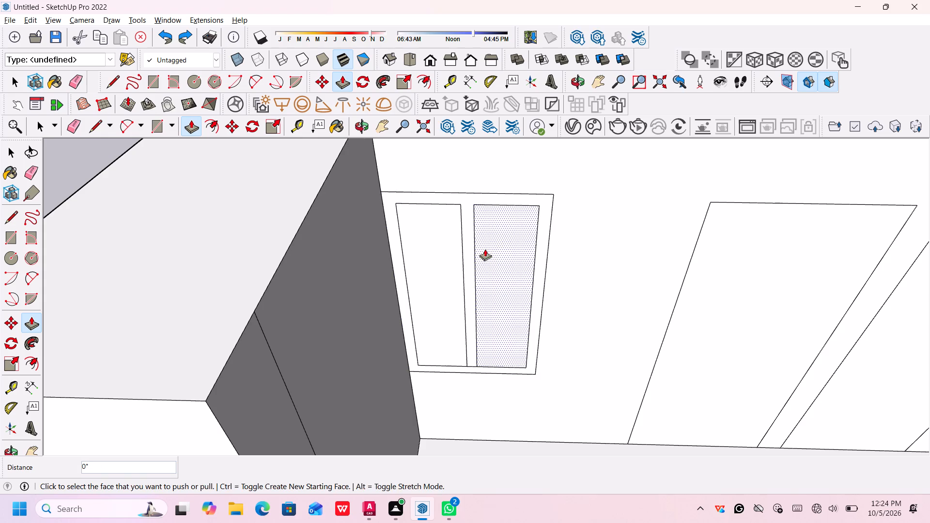
Push the window pane nearer the doors 2" into the wall.
{"action": "left_click", "coordinate": [502, 242]}
{"action": "type", "text": "2\""}
{"action": "key", "text": "Return"}
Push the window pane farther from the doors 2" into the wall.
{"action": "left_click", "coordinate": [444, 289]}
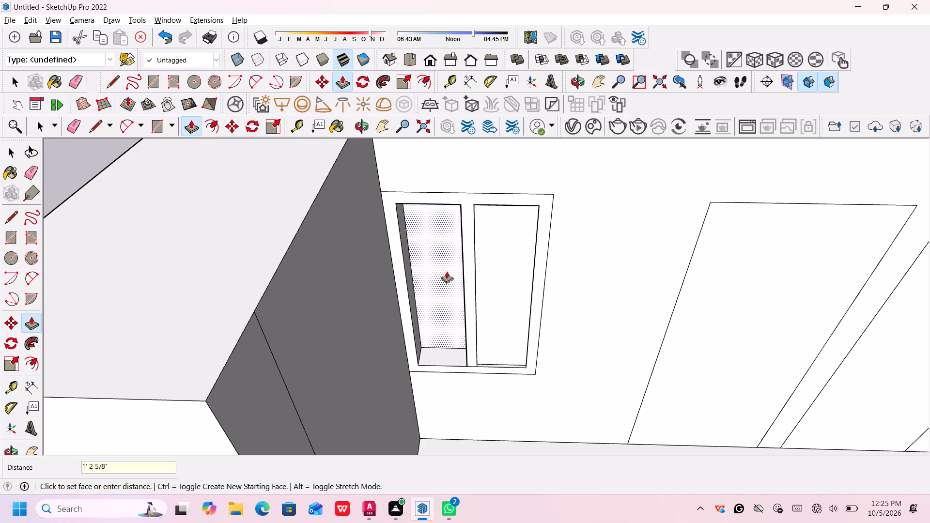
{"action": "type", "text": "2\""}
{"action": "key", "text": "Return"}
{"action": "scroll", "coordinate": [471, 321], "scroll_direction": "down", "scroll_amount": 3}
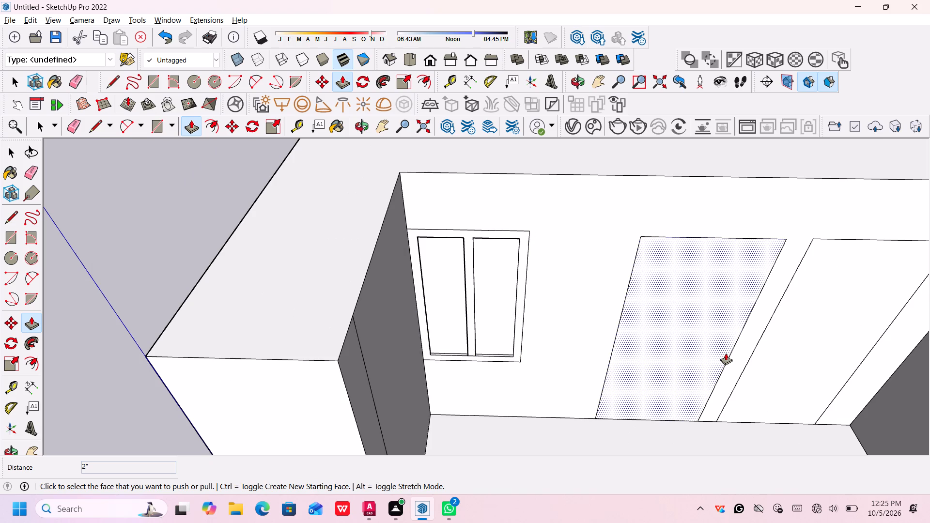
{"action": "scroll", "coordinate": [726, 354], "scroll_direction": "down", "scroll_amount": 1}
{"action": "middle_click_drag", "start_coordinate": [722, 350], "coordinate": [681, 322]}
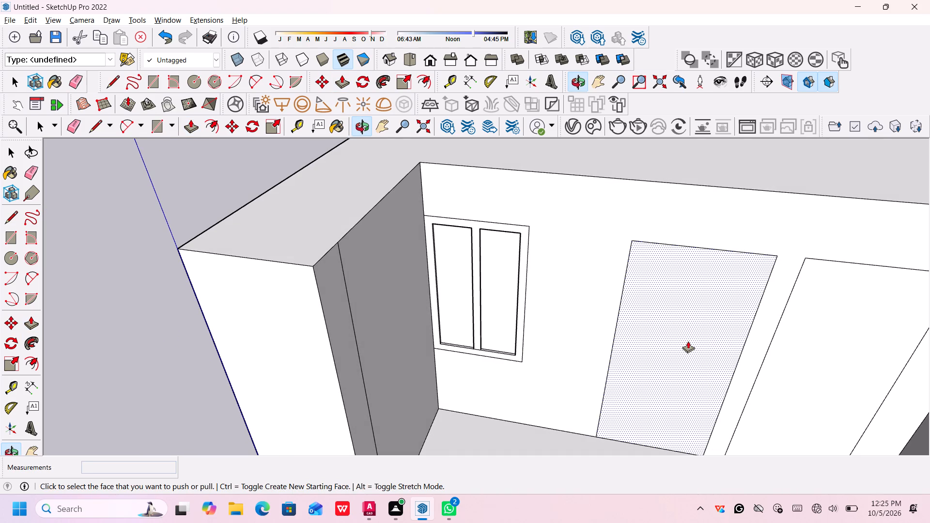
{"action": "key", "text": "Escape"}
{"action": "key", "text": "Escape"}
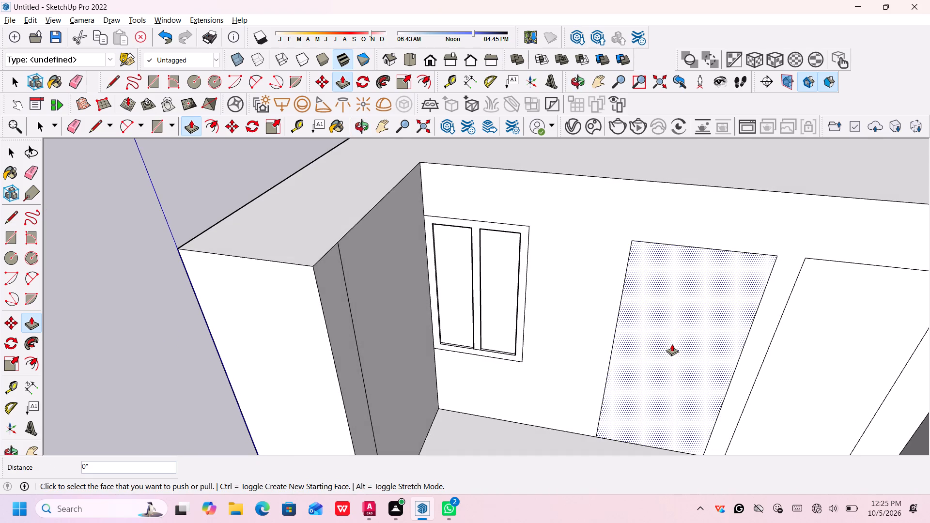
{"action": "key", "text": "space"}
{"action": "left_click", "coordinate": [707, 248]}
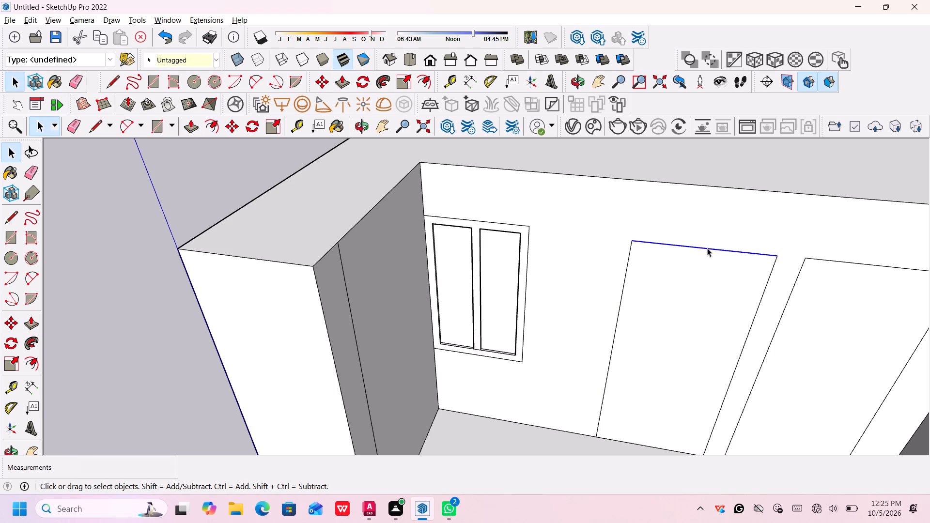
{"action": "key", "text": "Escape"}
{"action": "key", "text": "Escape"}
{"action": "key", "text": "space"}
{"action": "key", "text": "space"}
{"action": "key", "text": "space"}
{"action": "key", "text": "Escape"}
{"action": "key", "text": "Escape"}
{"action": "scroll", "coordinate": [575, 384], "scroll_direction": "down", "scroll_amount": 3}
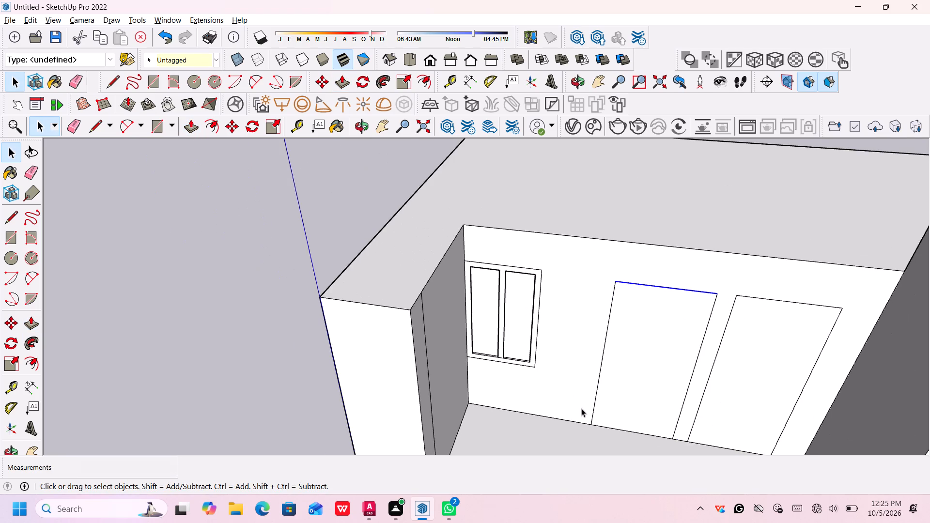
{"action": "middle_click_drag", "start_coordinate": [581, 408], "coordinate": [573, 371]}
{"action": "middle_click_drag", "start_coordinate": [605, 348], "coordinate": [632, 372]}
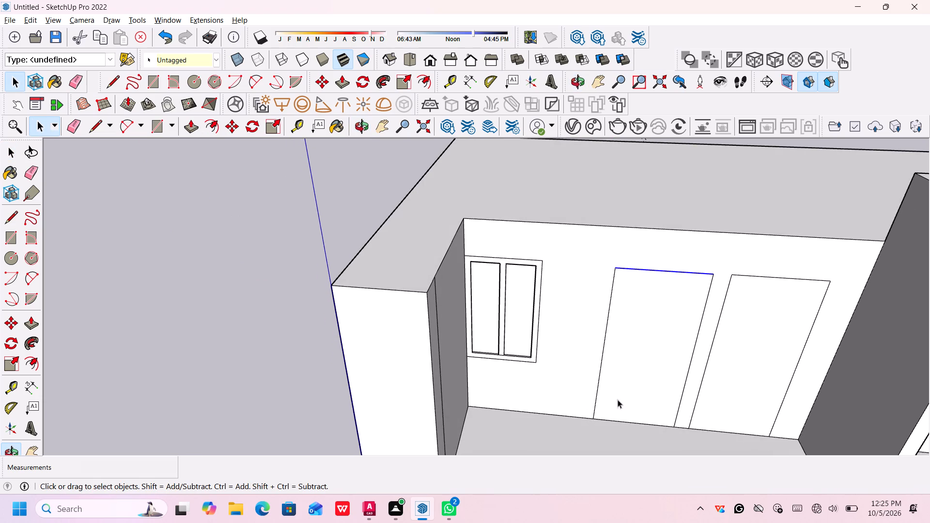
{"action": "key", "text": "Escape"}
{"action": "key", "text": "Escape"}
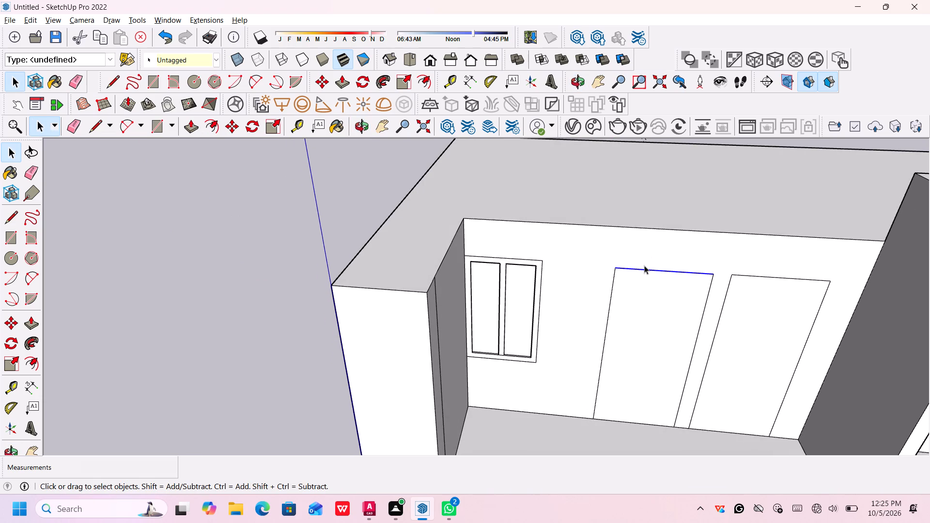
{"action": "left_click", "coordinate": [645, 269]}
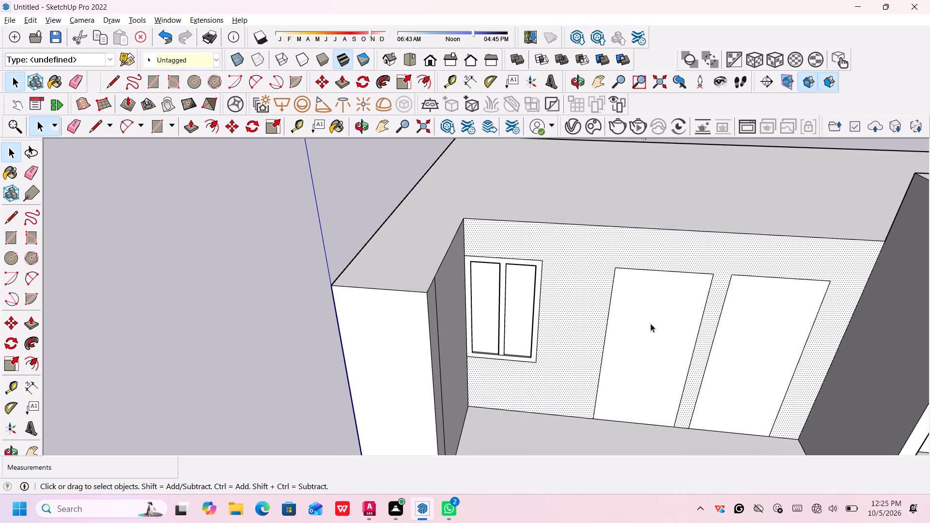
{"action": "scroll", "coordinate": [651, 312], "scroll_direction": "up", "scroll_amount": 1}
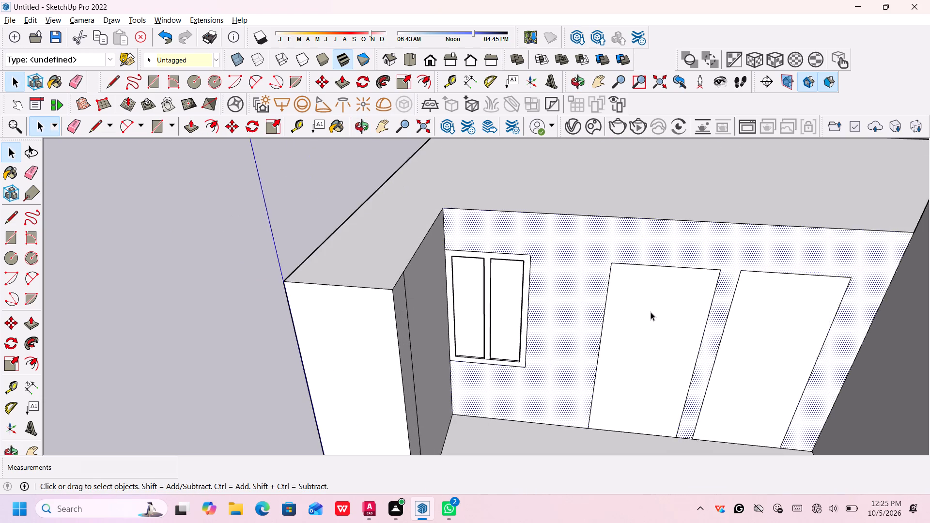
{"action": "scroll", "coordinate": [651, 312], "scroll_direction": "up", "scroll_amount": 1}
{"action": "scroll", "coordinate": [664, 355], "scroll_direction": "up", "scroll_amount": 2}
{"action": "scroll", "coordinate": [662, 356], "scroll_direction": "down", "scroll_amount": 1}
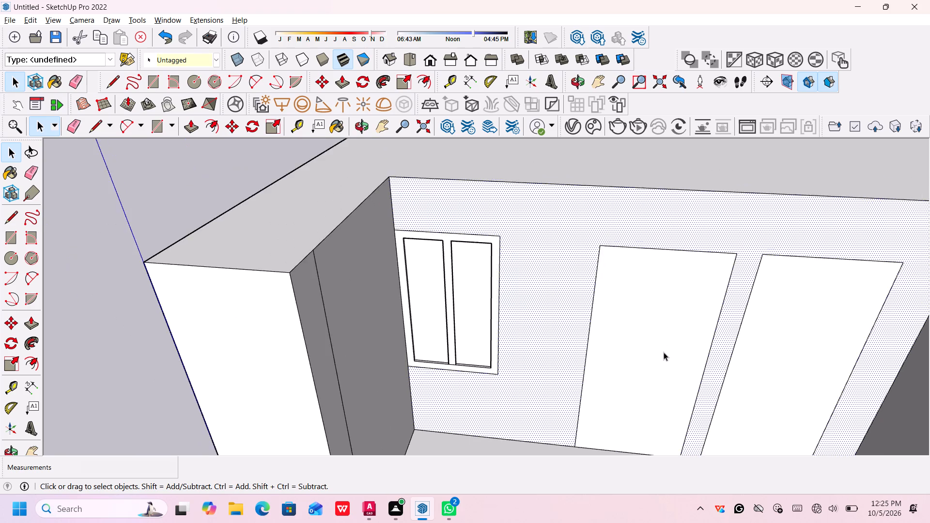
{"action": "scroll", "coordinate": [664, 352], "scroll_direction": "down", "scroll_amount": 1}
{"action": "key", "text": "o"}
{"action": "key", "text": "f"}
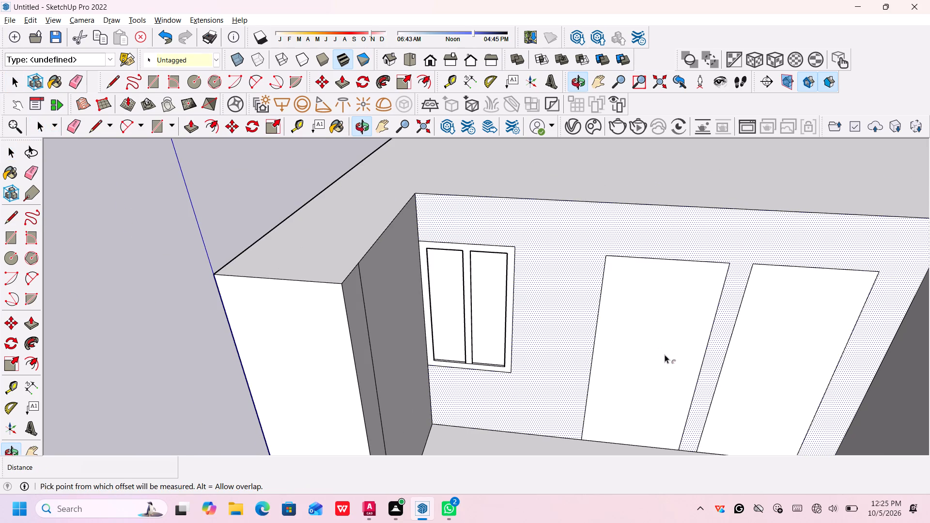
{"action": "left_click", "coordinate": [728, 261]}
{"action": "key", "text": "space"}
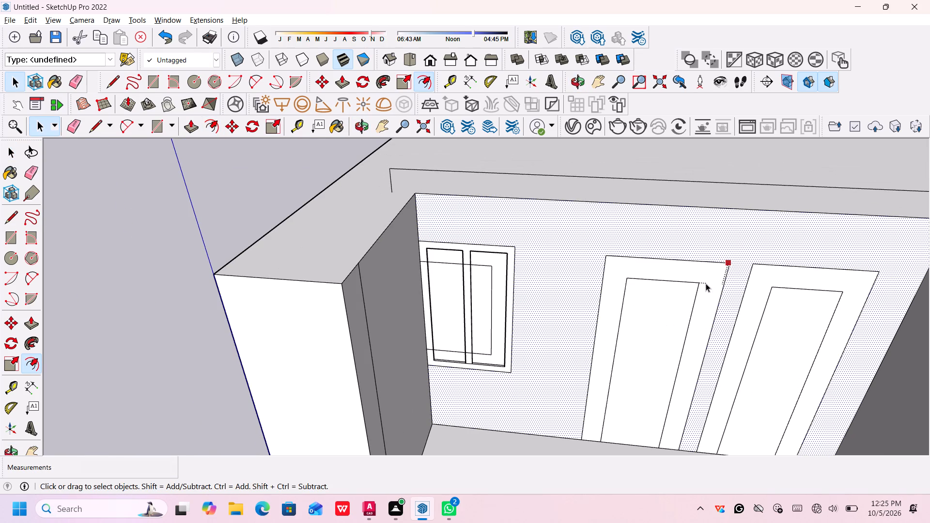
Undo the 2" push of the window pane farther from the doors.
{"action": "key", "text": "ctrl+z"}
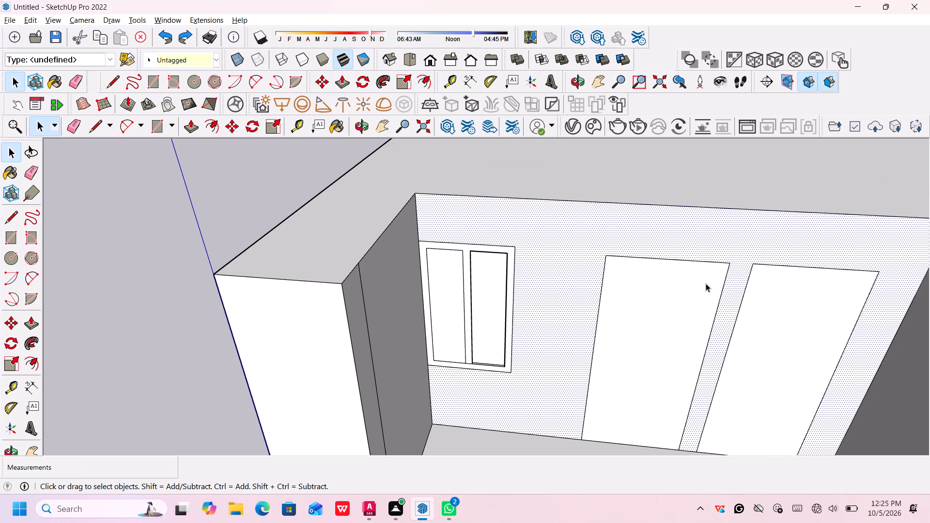
Offset the outline of the door nearer the window 6" inward to form its frame.
{"action": "left_click", "coordinate": [117, 264]}
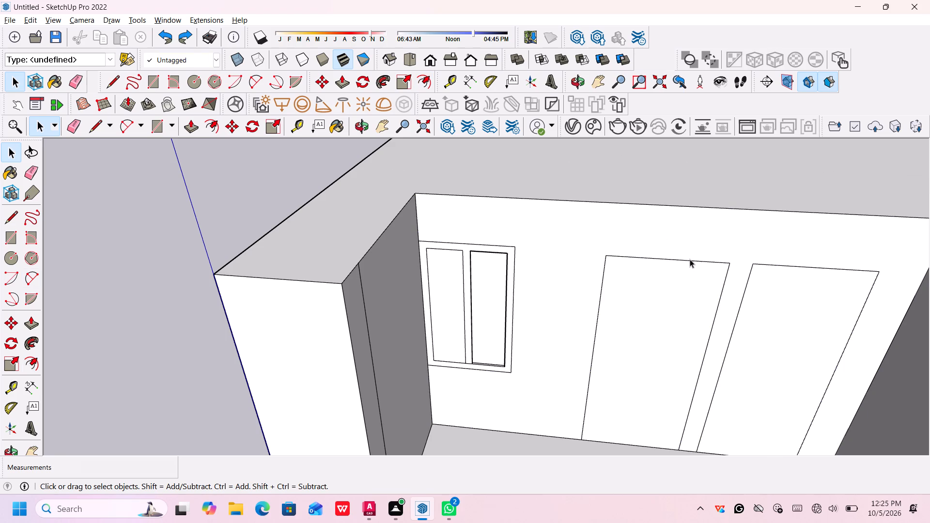
{"action": "left_click", "coordinate": [690, 259]}
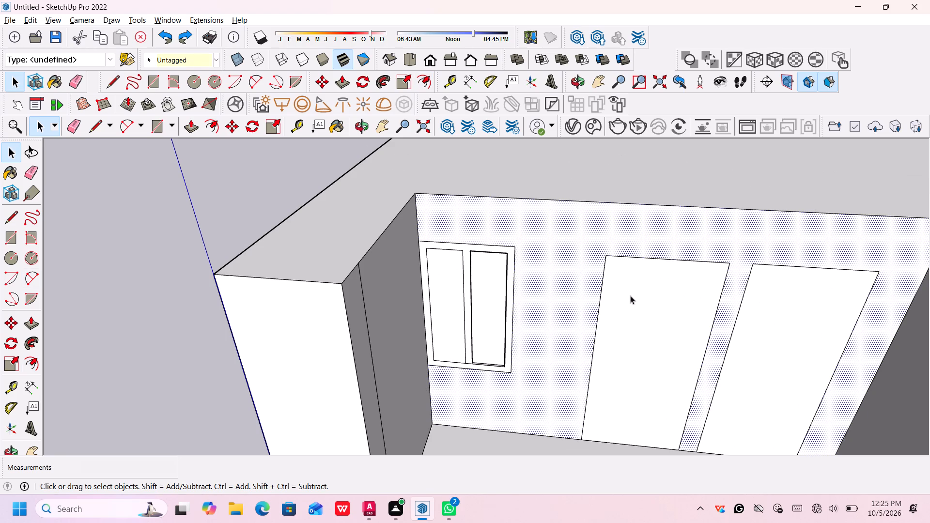
{"action": "left_click", "coordinate": [651, 359]}
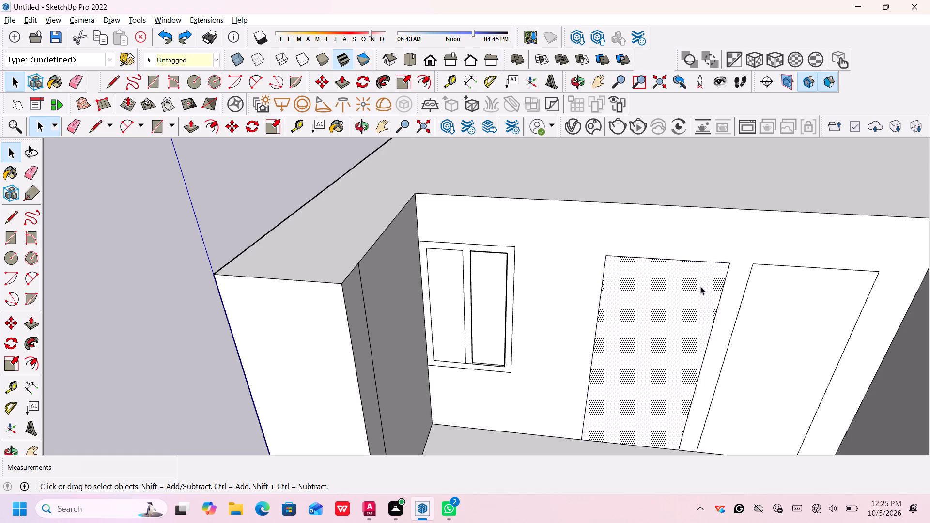
{"action": "key", "text": "o"}
{"action": "key", "text": "f"}
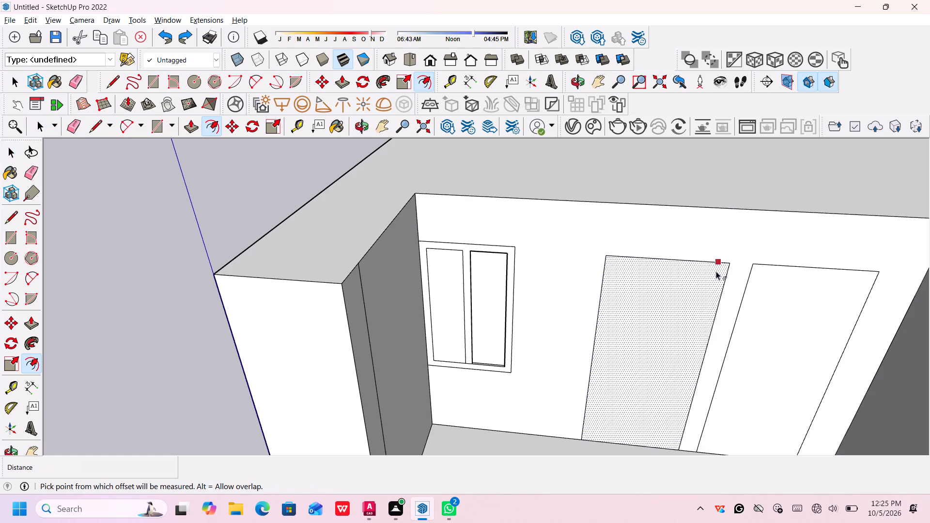
{"action": "left_click", "coordinate": [730, 262]}
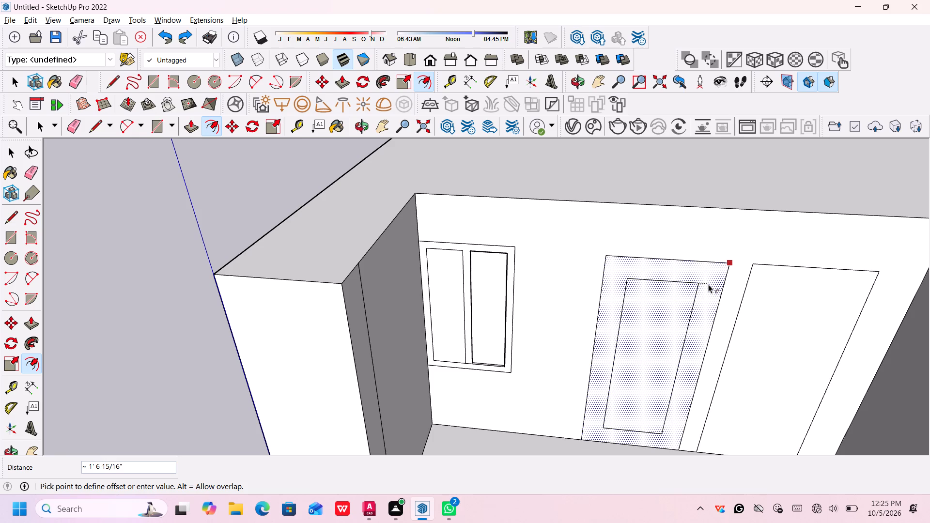
{"action": "type", "text": "6\""}
{"action": "key", "text": "Return"}
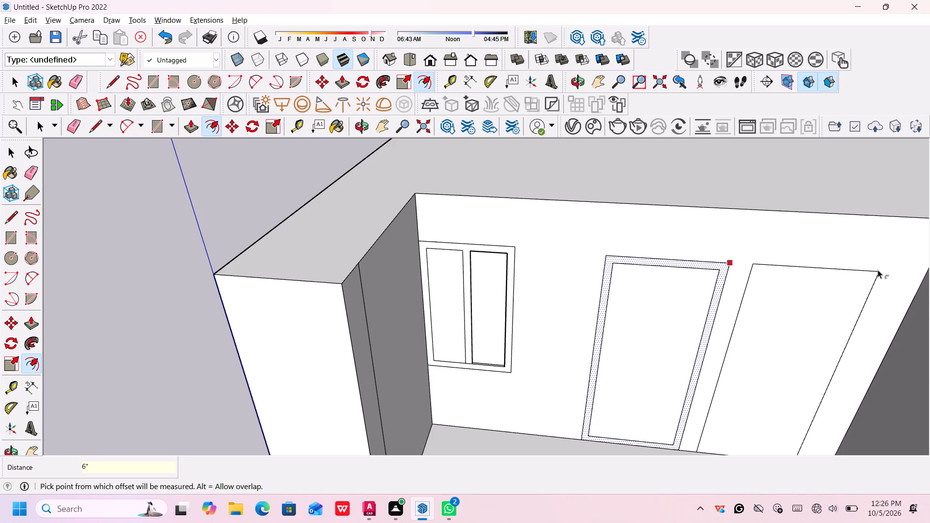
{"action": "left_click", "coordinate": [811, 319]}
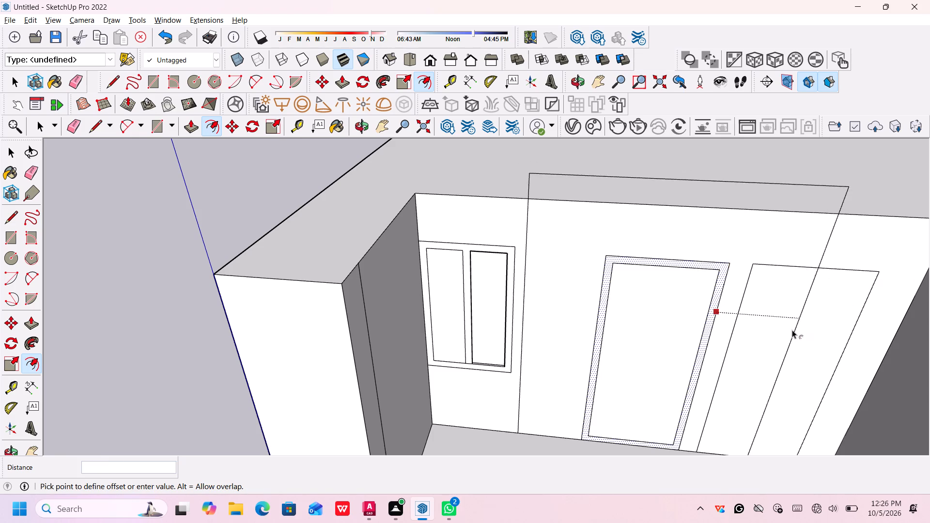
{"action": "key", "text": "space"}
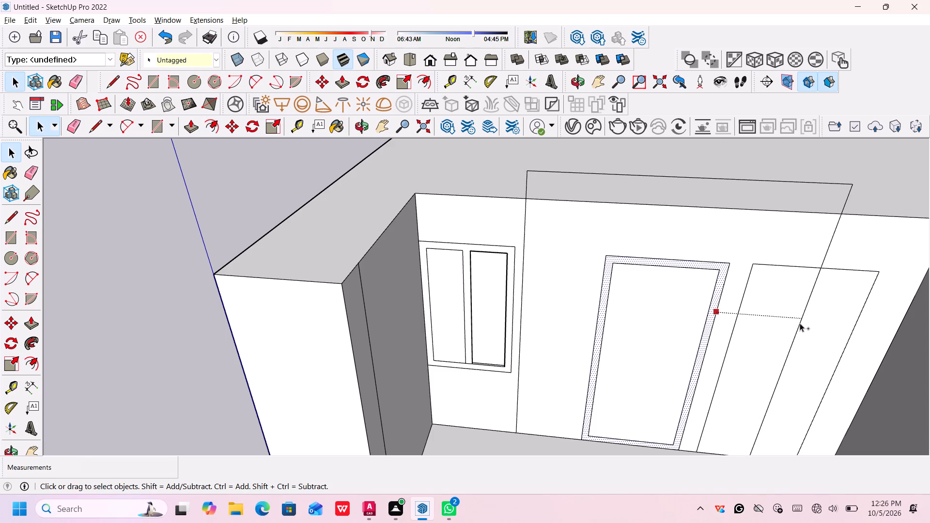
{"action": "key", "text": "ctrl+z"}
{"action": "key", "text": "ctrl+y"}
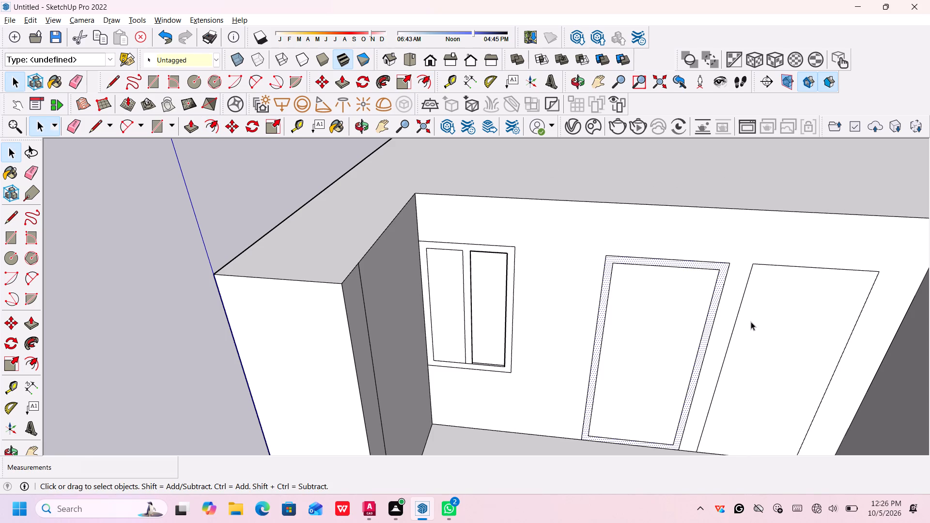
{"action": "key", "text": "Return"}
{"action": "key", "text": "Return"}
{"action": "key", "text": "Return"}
Offset the outline of the door farther from the window 6" inward to form its frame.
{"action": "left_click", "coordinate": [788, 345]}
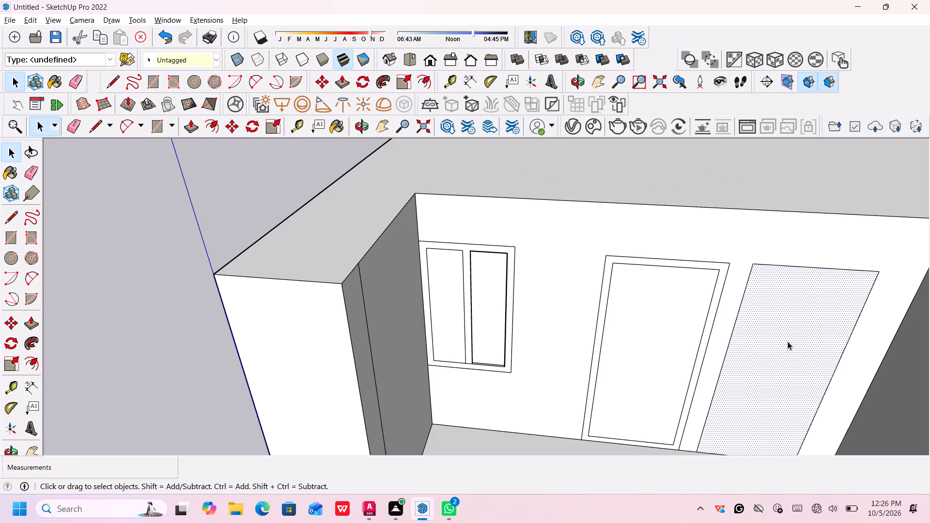
{"action": "key", "text": "o"}
{"action": "key", "text": "f"}
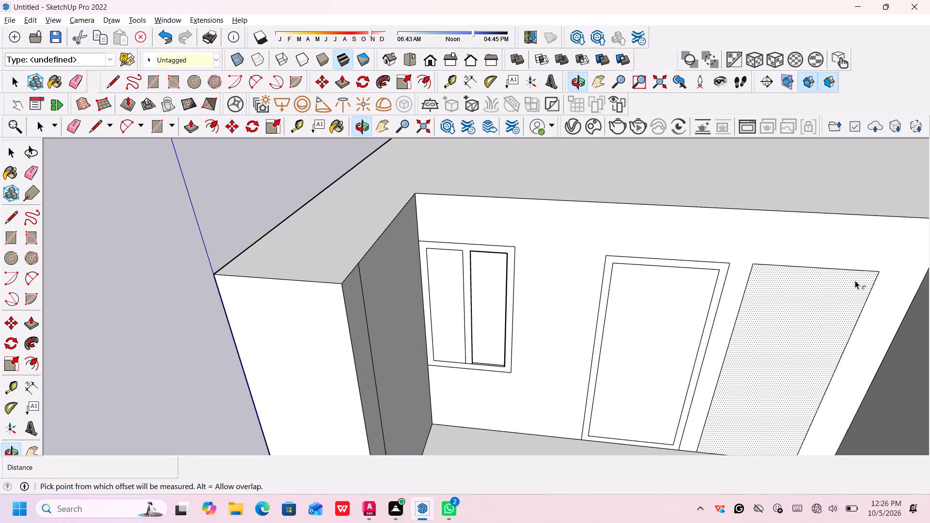
{"action": "left_click", "coordinate": [878, 269]}
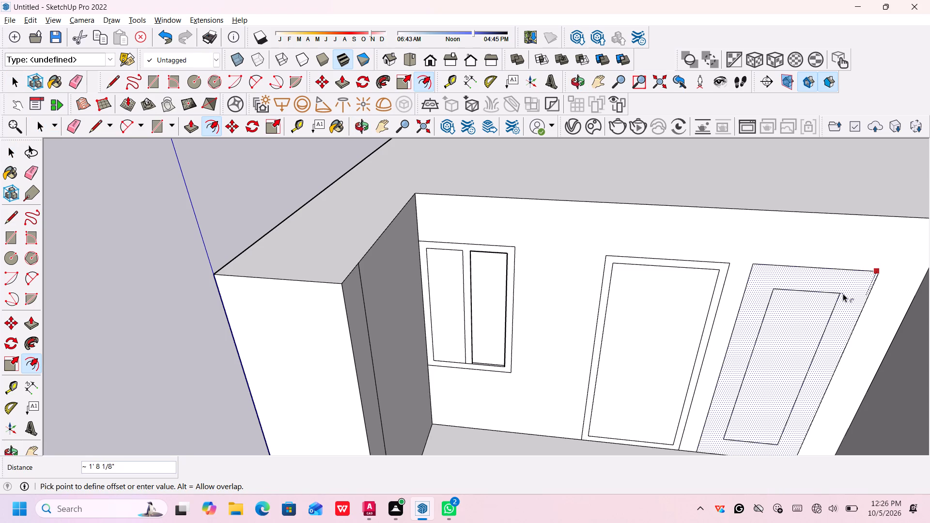
{"action": "key", "text": "6"}
{"action": "key", "text": "shift+quotedbl"}
{"action": "key", "text": "Return"}
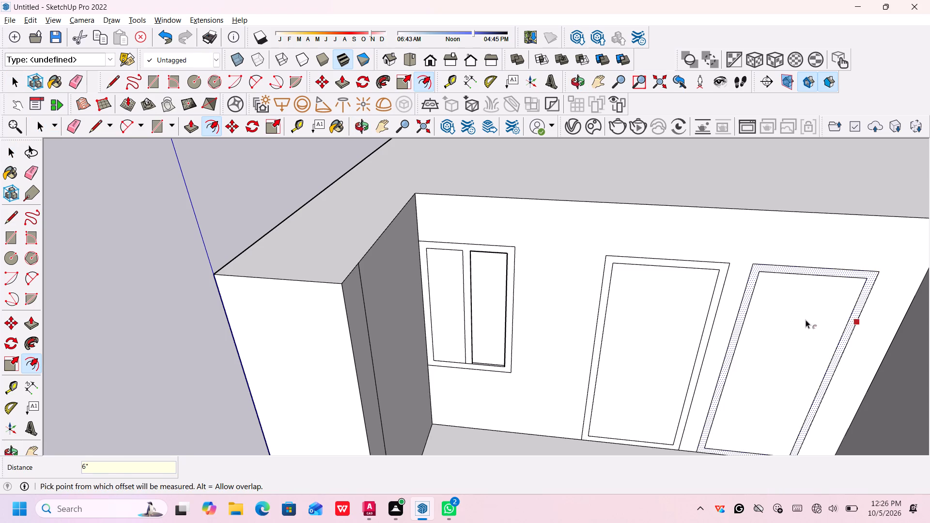
{"action": "key", "text": "space"}
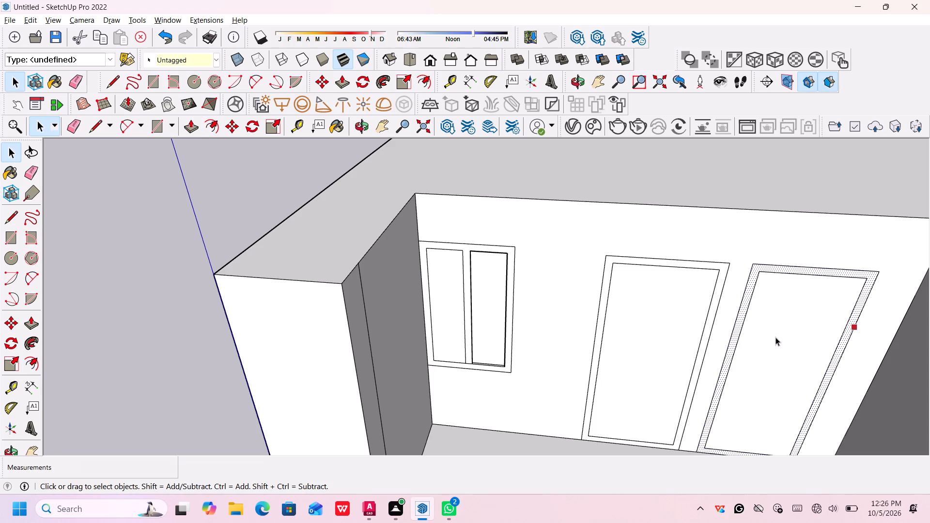
{"action": "key", "text": "space"}
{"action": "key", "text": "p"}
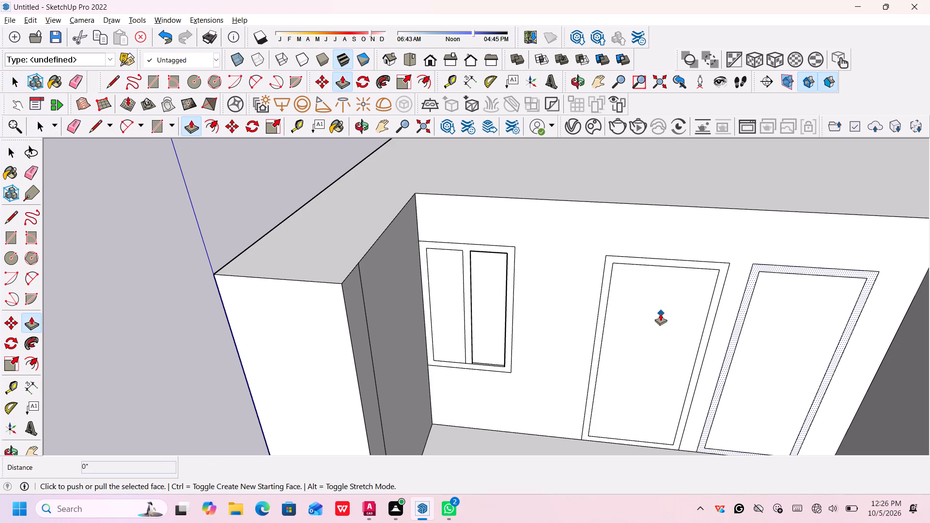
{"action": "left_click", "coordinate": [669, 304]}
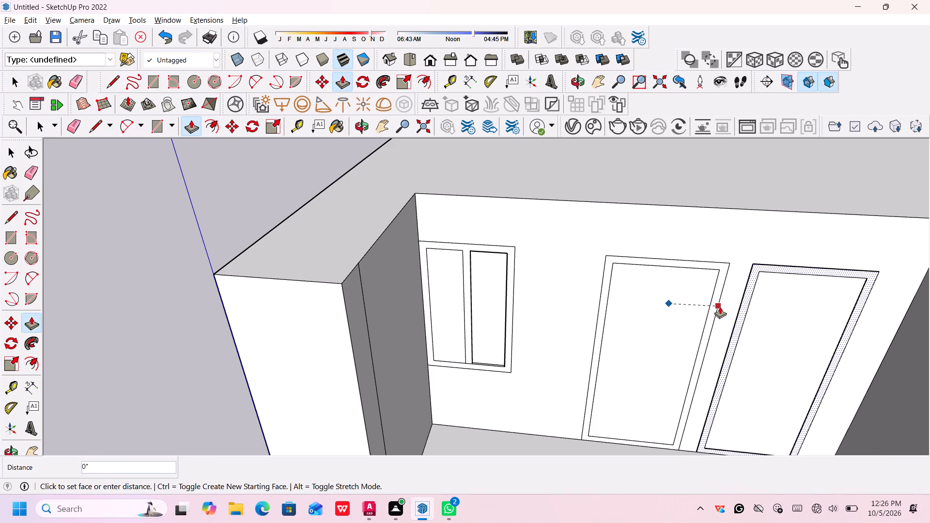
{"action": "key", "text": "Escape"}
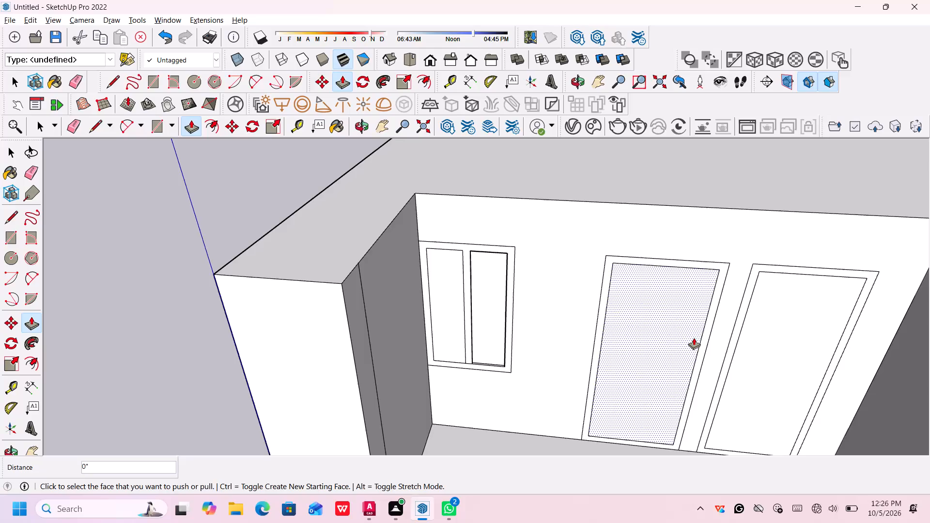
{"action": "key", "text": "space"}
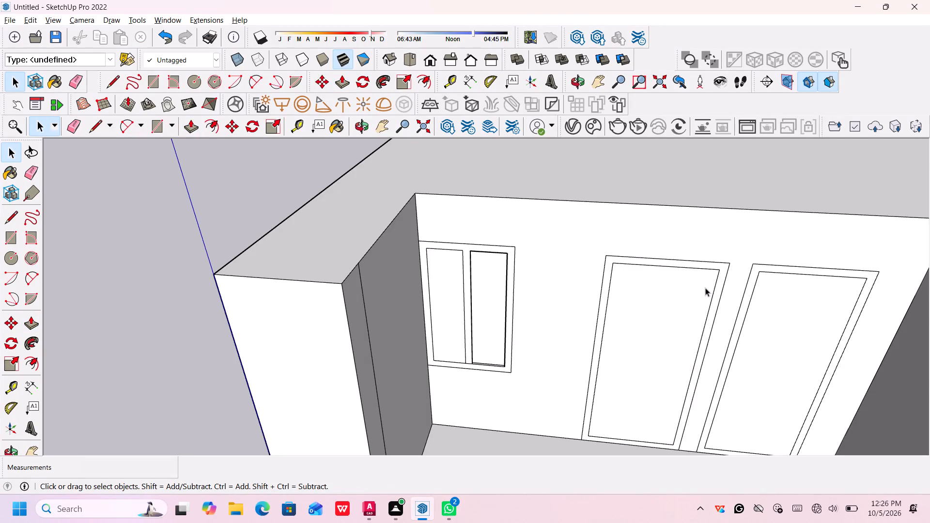
Push the inner panel of the door nearer the window 2" into the wall.
{"action": "left_click", "coordinate": [687, 301]}
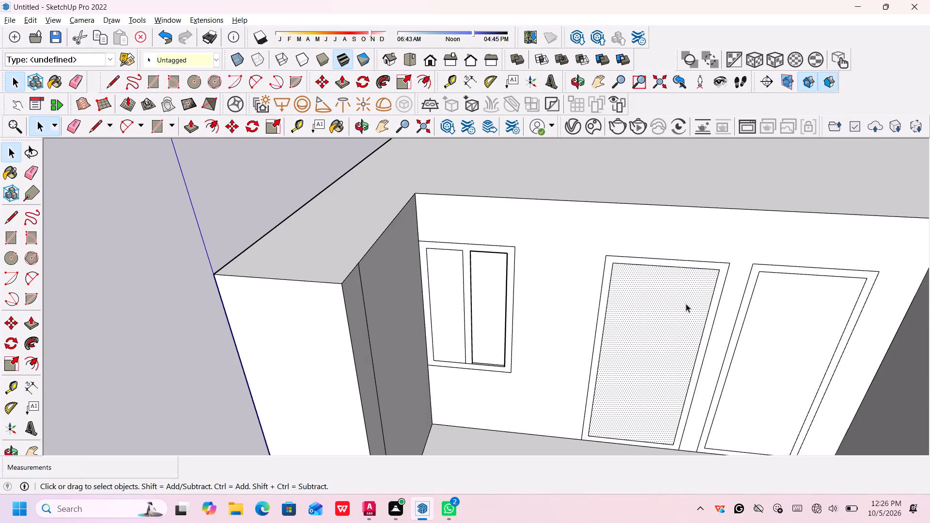
{"action": "key", "text": "p"}
{"action": "left_click", "coordinate": [671, 315]}
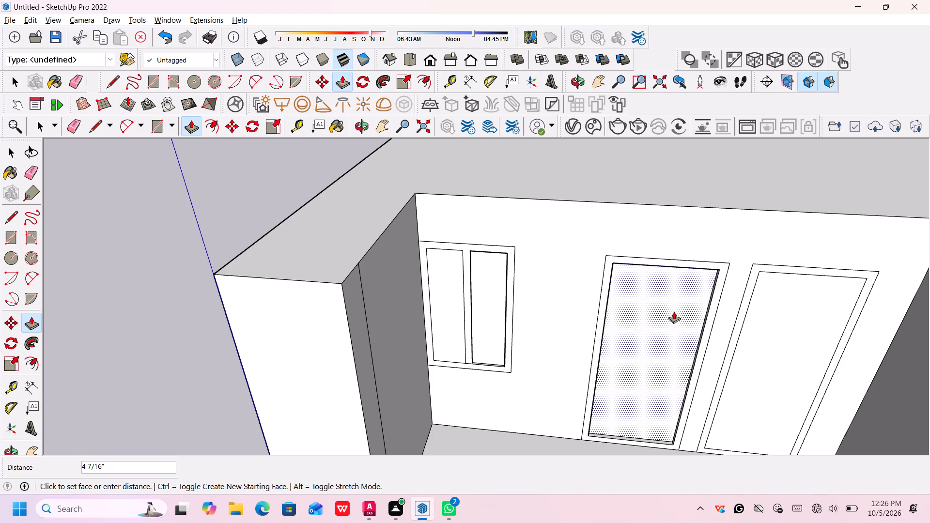
{"action": "key", "text": "2"}
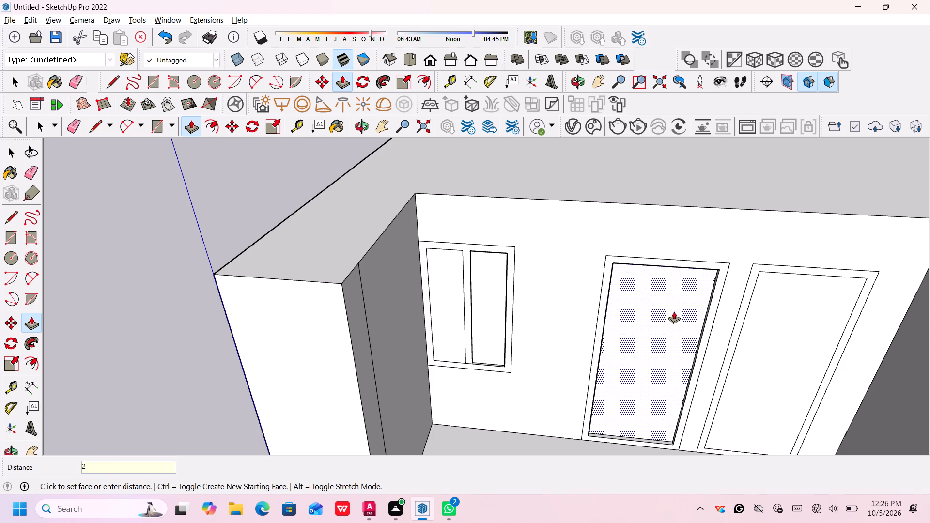
{"action": "key", "text": "BackSpace"}
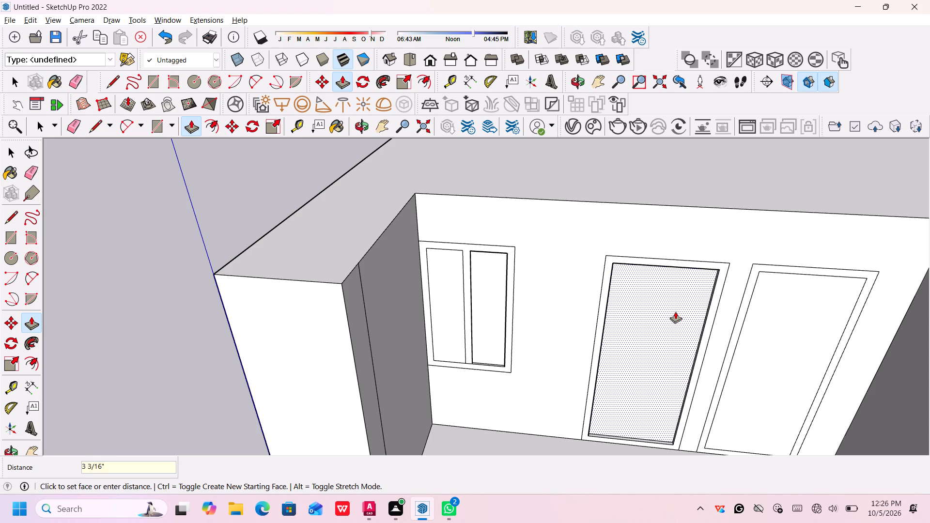
{"action": "key", "text": "2"}
{"action": "key", "text": "shift+quotedbl"}
{"action": "key", "text": "Return"}
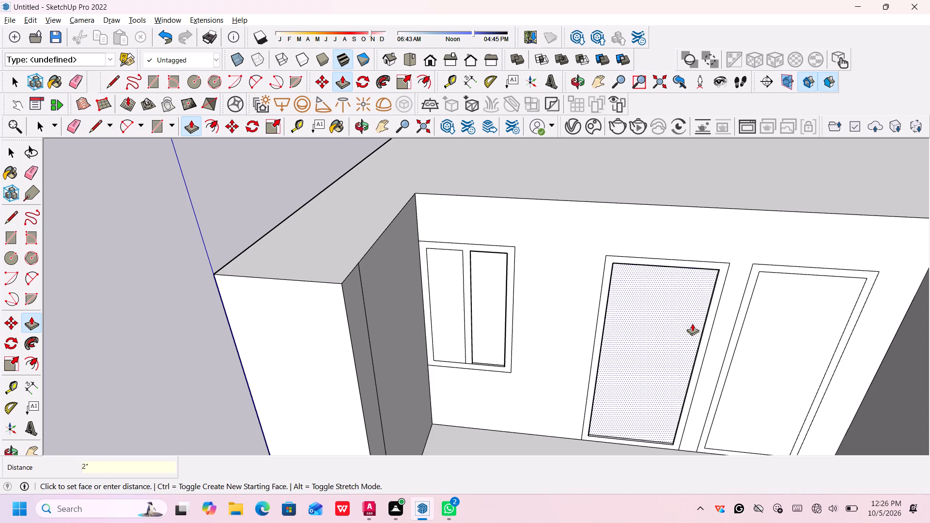
Push the inner panel of the door farther from the window 2" into the wall.
{"action": "left_click", "coordinate": [782, 338]}
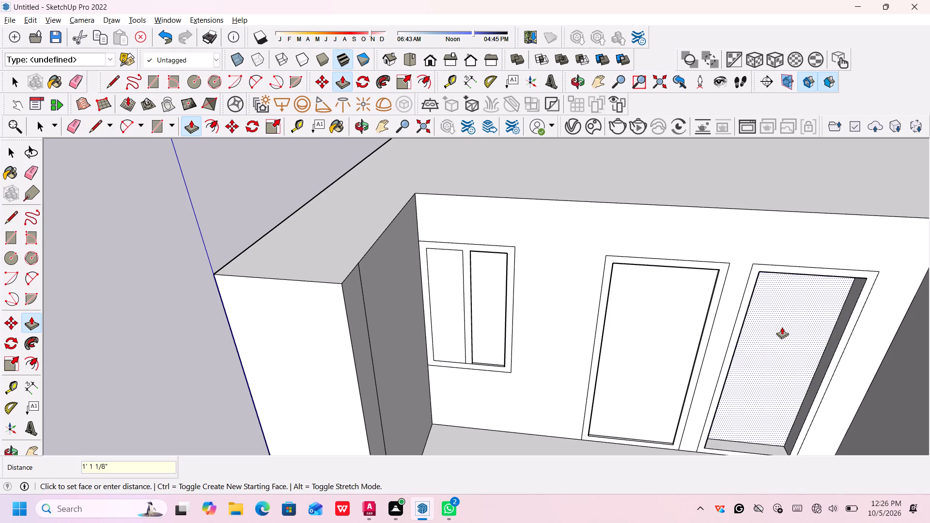
{"action": "key", "text": "2"}
{"action": "key", "text": "shift+quotedbl"}
{"action": "key", "text": "Return"}
Examine the whole house from the front and side to review the framed openings and overall massing.
{"action": "scroll", "coordinate": [785, 337], "scroll_direction": "down", "scroll_amount": 4}
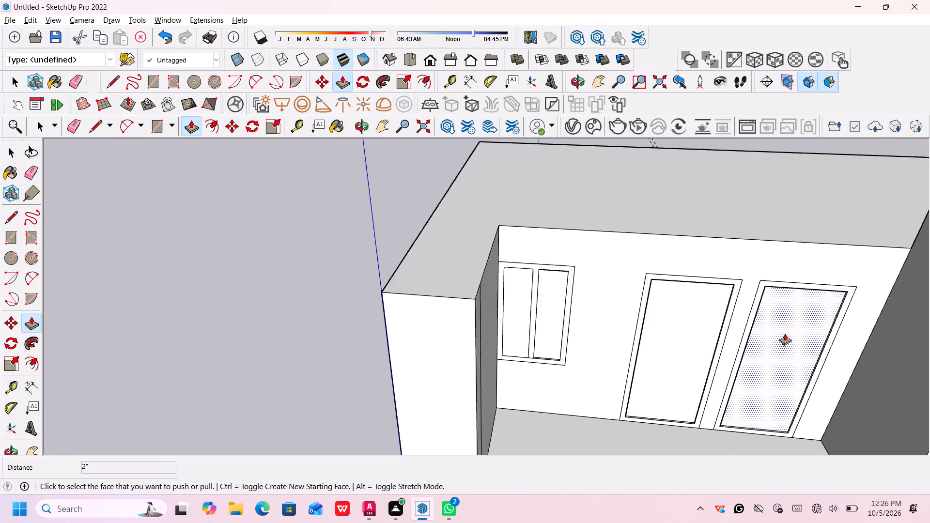
{"action": "scroll", "coordinate": [785, 333], "scroll_direction": "down", "scroll_amount": 6}
{"action": "middle_click_drag", "start_coordinate": [782, 321], "coordinate": [766, 318]}
{"action": "scroll", "coordinate": [773, 327], "scroll_direction": "down", "scroll_amount": 6}
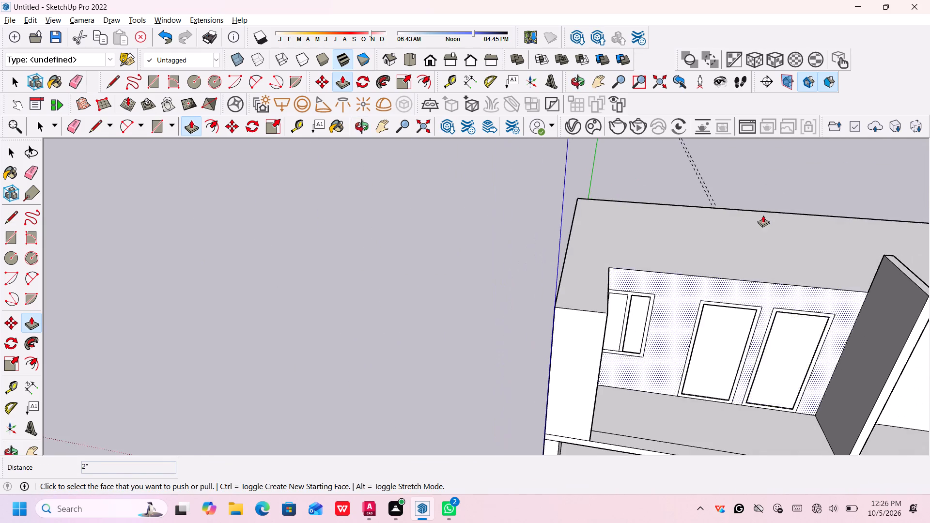
{"action": "scroll", "coordinate": [763, 215], "scroll_direction": "down", "scroll_amount": 8}
{"action": "middle_click_drag", "start_coordinate": [804, 161], "coordinate": [785, 194]}
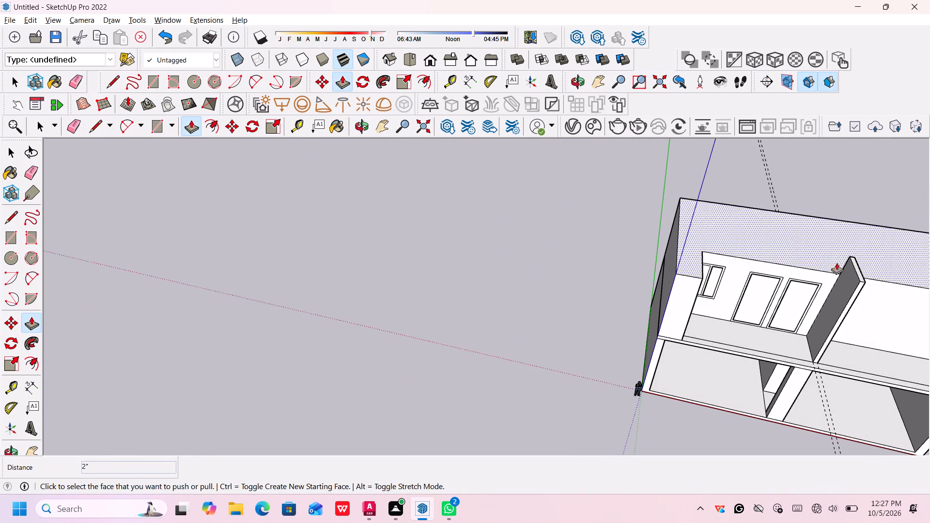
{"action": "scroll", "coordinate": [832, 308], "scroll_direction": "down", "scroll_amount": 1}
{"action": "middle_click_drag", "start_coordinate": [805, 334], "coordinate": [764, 277]}
{"action": "middle_click_drag", "start_coordinate": [802, 361], "coordinate": [784, 282]}
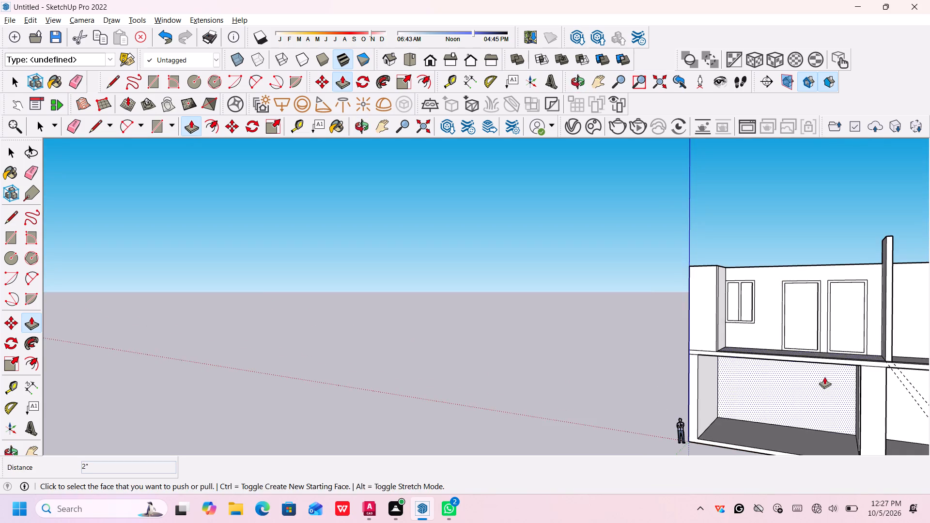
{"action": "middle_click_drag", "start_coordinate": [824, 373], "coordinate": [818, 350]}
{"action": "scroll", "coordinate": [827, 373], "scroll_direction": "down", "scroll_amount": 15}
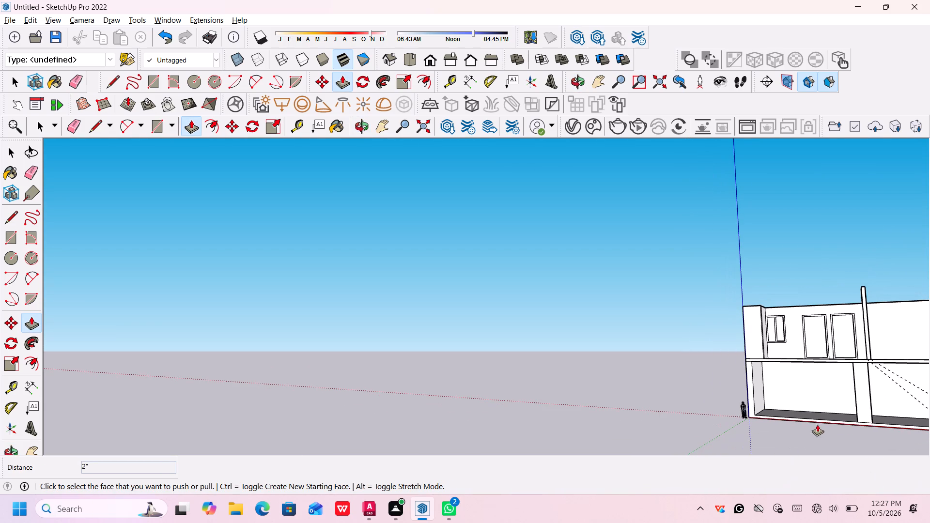
{"action": "middle_click_drag", "start_coordinate": [817, 424], "coordinate": [767, 437]}
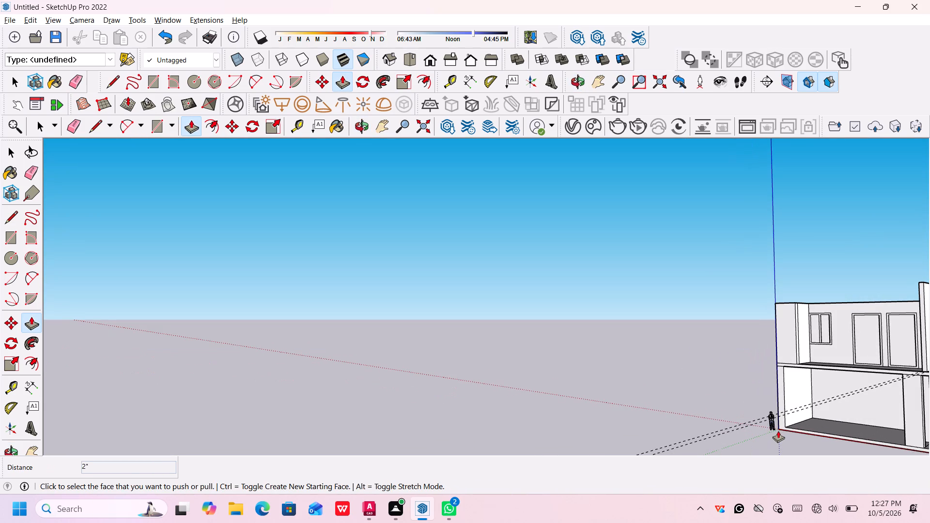
{"action": "middle_click_drag", "start_coordinate": [758, 436], "coordinate": [372, 393]}
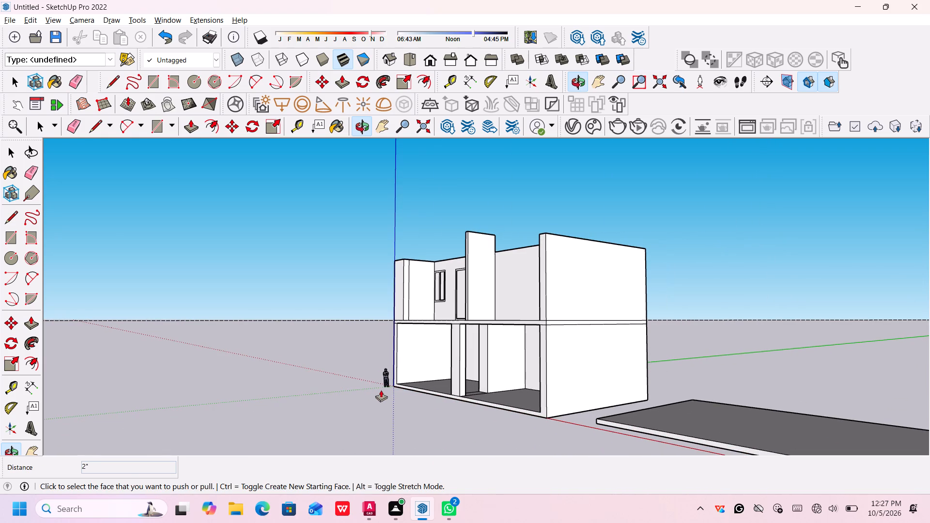
{"action": "middle_click_drag", "start_coordinate": [382, 391], "coordinate": [557, 399]}
{"action": "middle_click_drag", "start_coordinate": [456, 391], "coordinate": [502, 408]}
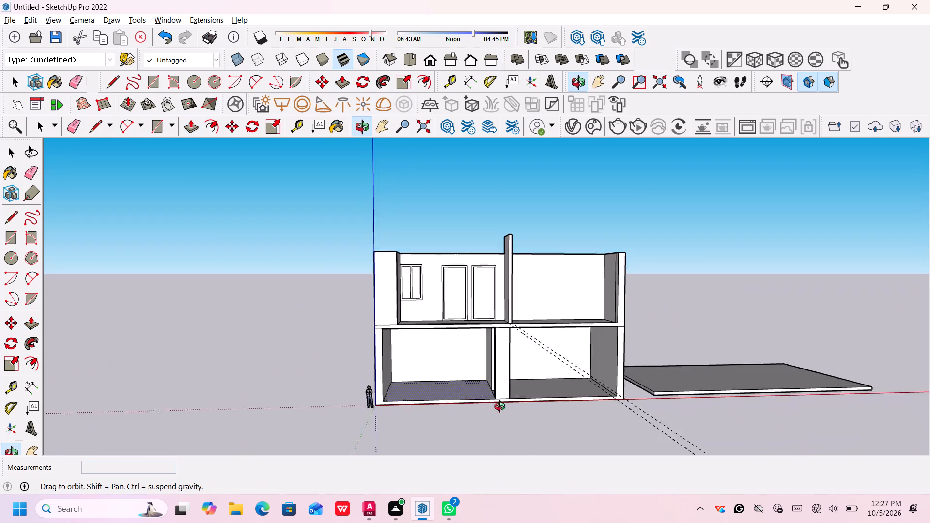
{"action": "middle_click_drag", "start_coordinate": [502, 408], "coordinate": [505, 409]}
{"action": "middle_click_drag", "start_coordinate": [520, 363], "coordinate": [528, 412]}
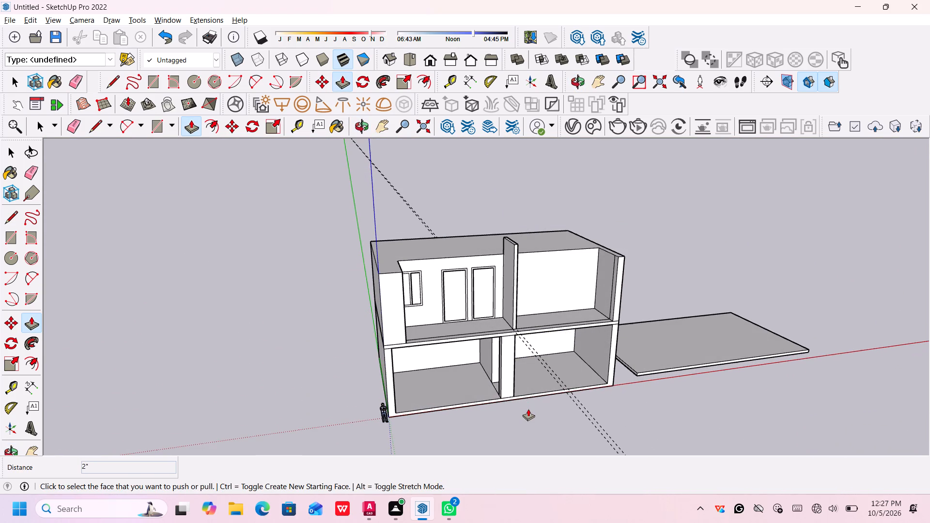
Delete the two dashed guide lines running through the house at the central dividing wall.
{"action": "key", "text": "space"}
{"action": "left_click", "coordinate": [561, 371]}
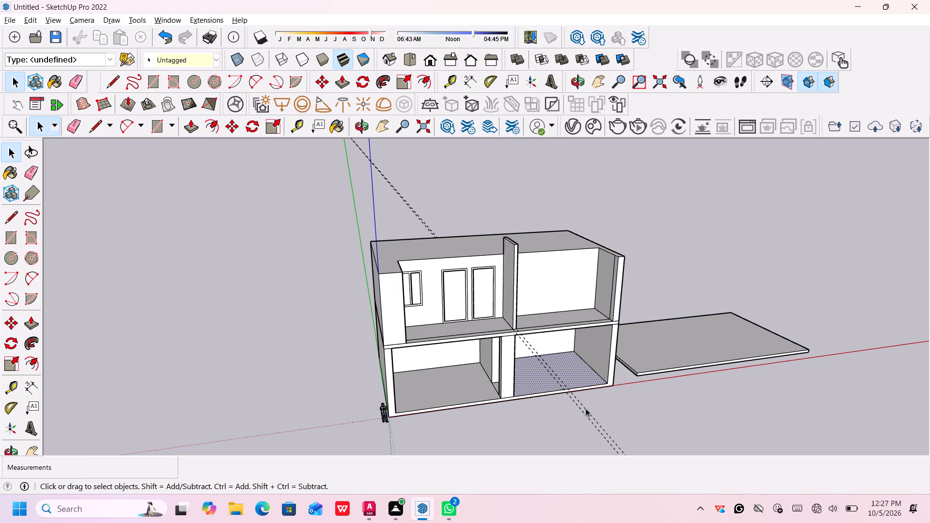
{"action": "left_click", "coordinate": [616, 414]}
{"action": "left_click_drag", "start_coordinate": [610, 417], "coordinate": [573, 445]}
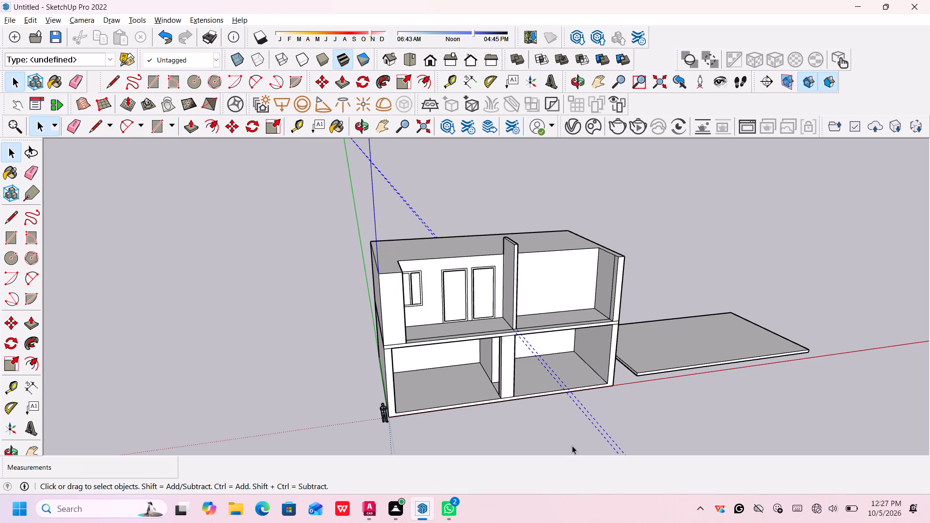
{"action": "key", "text": "Delete"}
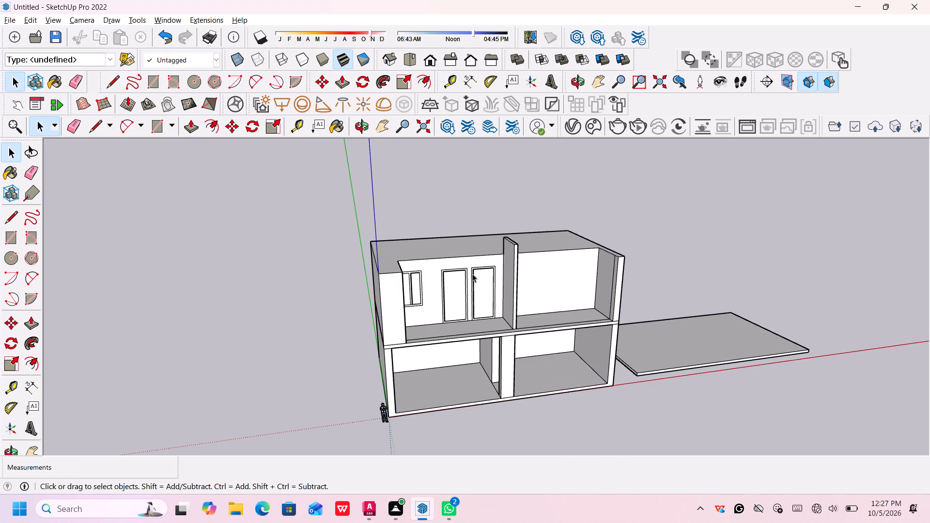
Push the top of the upper floor's central dividing wall down 5', level with the top edge of the wall behind it.
{"action": "scroll", "coordinate": [472, 274], "scroll_direction": "up", "scroll_amount": 5}
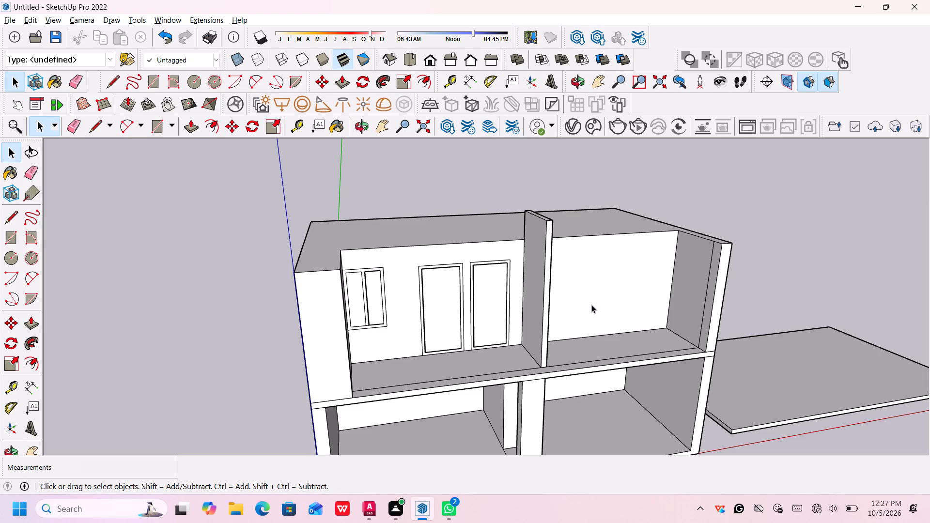
{"action": "left_click", "coordinate": [542, 214]}
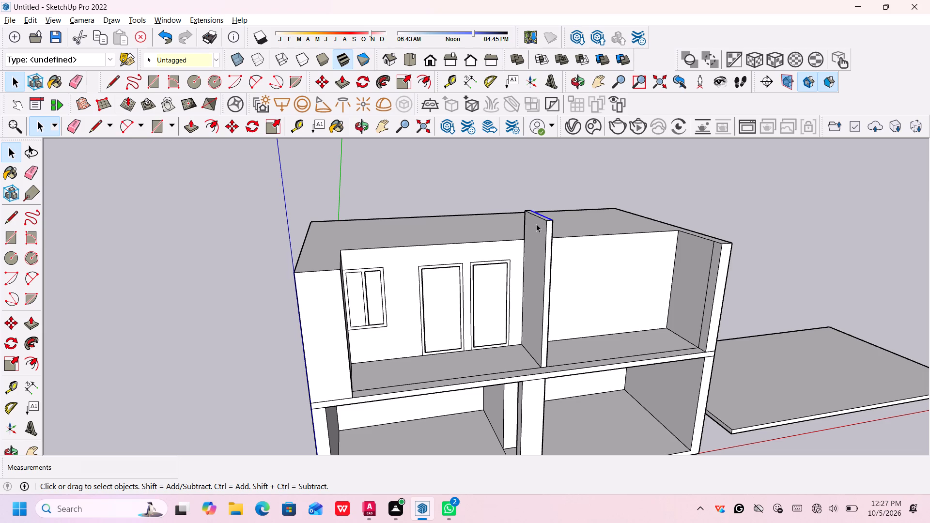
{"action": "key", "text": "Escape"}
{"action": "key", "text": "Escape"}
{"action": "left_click", "coordinate": [540, 214]}
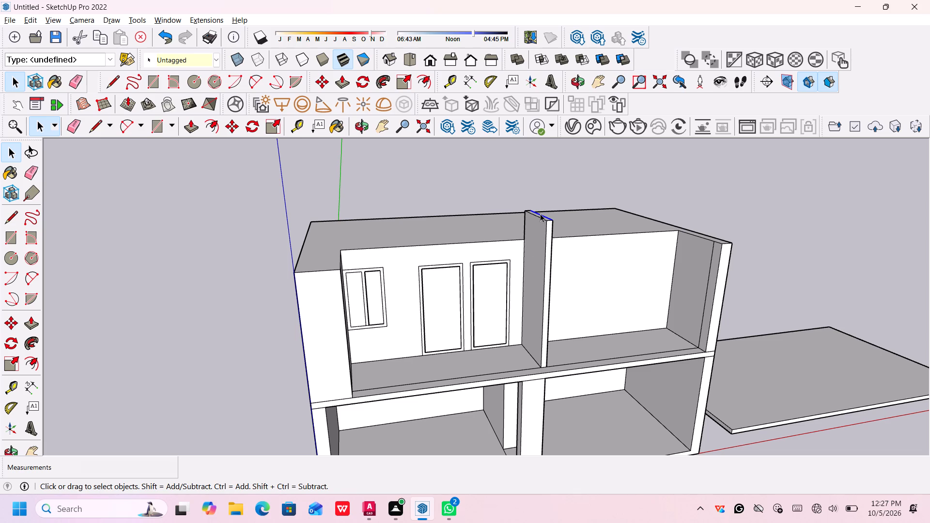
{"action": "left_click", "coordinate": [541, 214]}
{"action": "left_click", "coordinate": [541, 215]}
{"action": "double_click", "coordinate": [542, 215]}
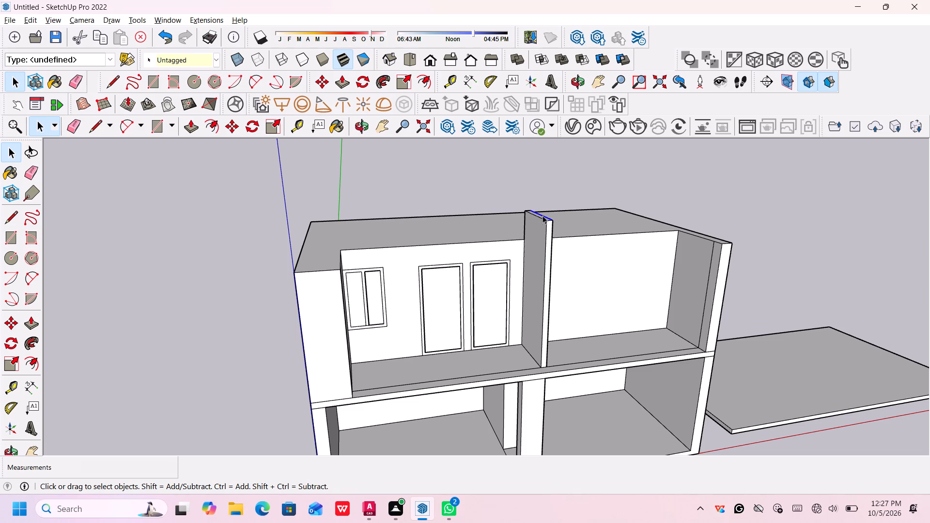
{"action": "scroll", "coordinate": [542, 215], "scroll_direction": "up", "scroll_amount": 12}
{"action": "left_click", "coordinate": [542, 215]}
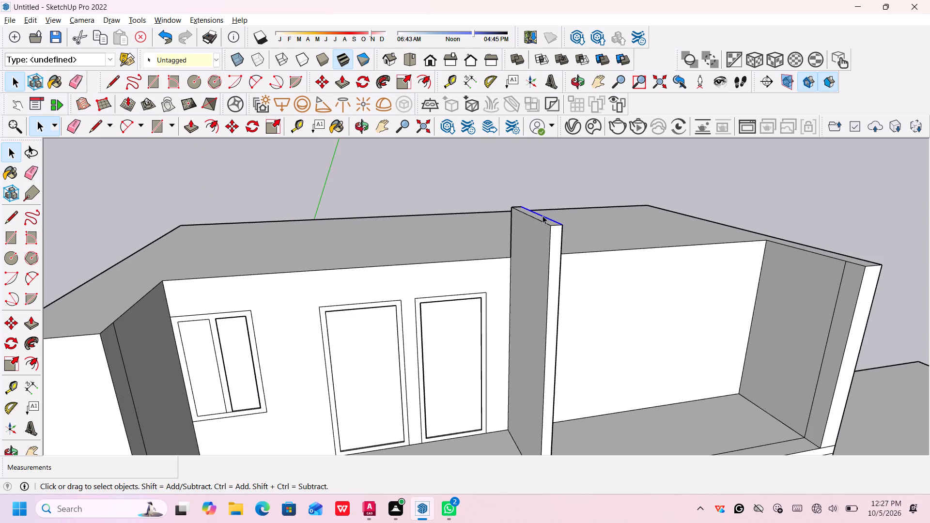
{"action": "scroll", "coordinate": [542, 215], "scroll_direction": "up", "scroll_amount": 14}
{"action": "left_click", "coordinate": [544, 215]}
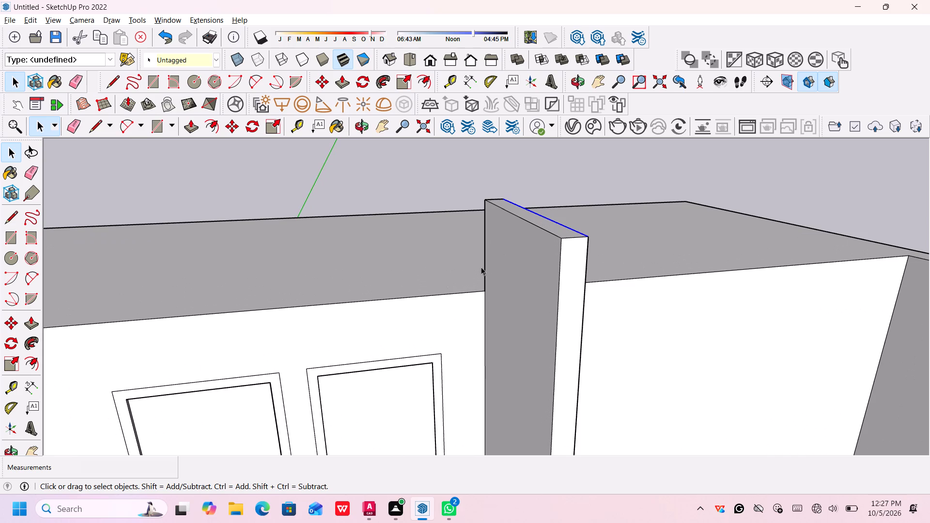
{"action": "key", "text": "p"}
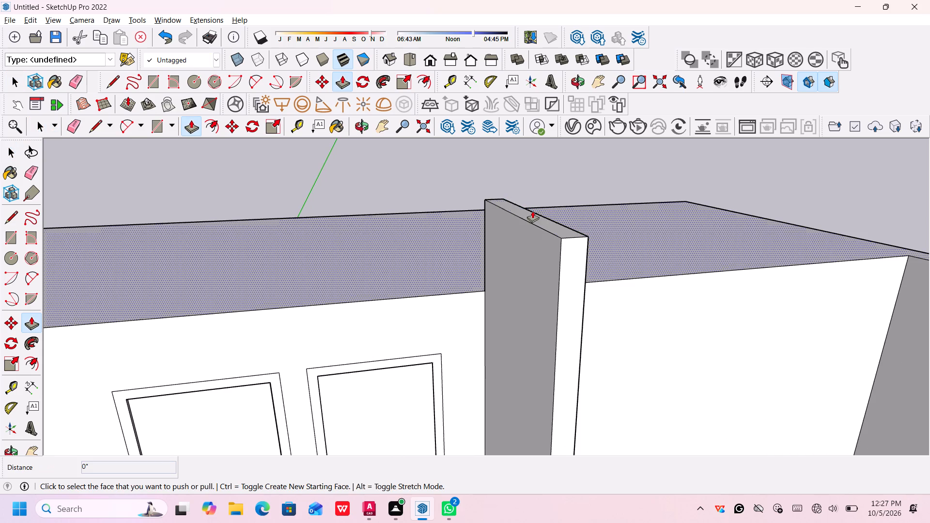
{"action": "left_click", "coordinate": [534, 214]}
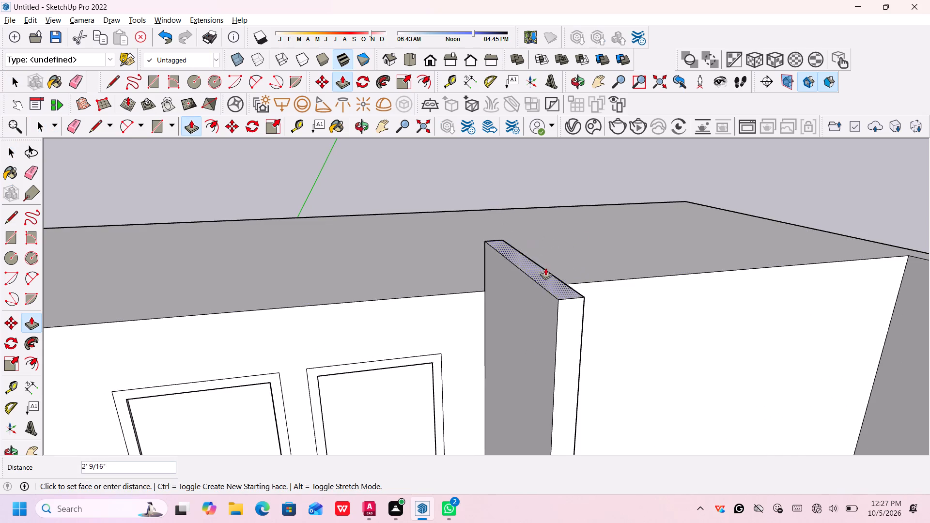
{"action": "left_click", "coordinate": [478, 290]}
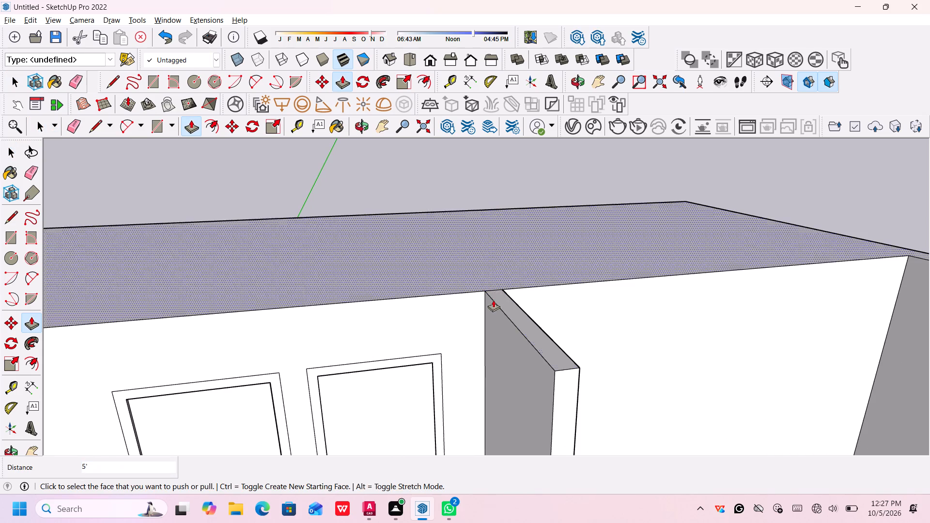
{"action": "scroll", "coordinate": [512, 309], "scroll_direction": "down", "scroll_amount": 5}
{"action": "scroll", "coordinate": [512, 310], "scroll_direction": "down", "scroll_amount": 20}
{"action": "scroll", "coordinate": [547, 368], "scroll_direction": "down", "scroll_amount": 1}
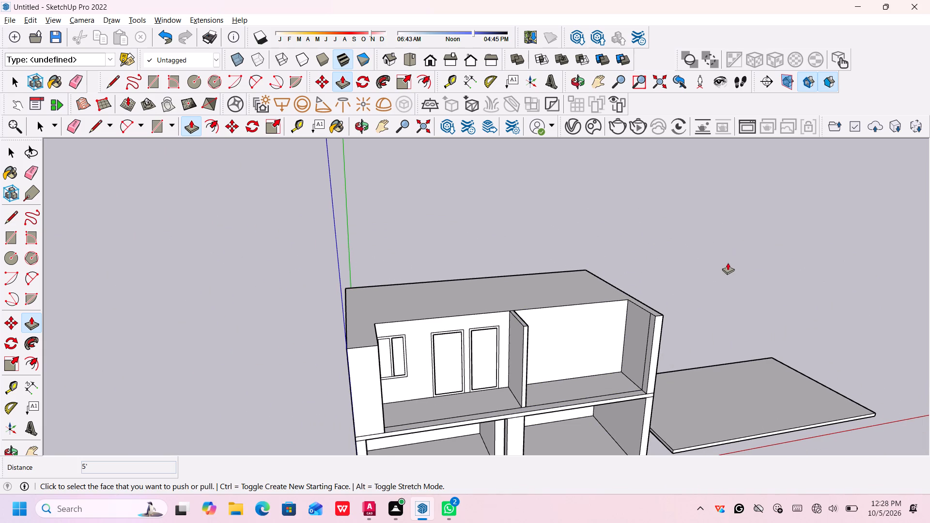
{"action": "key", "text": "space"}
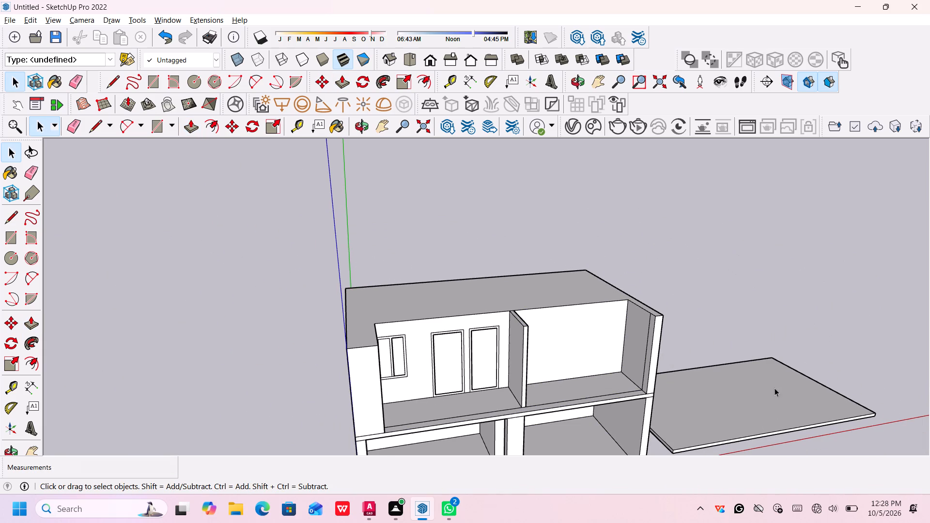
Copy the slab lying beside the house onto the upper floor as its roof, matching the slab's bottom corner to the rear top wall corner.
{"action": "left_click", "coordinate": [773, 397]}
{"action": "middle_click_drag", "start_coordinate": [725, 425], "coordinate": [716, 413]}
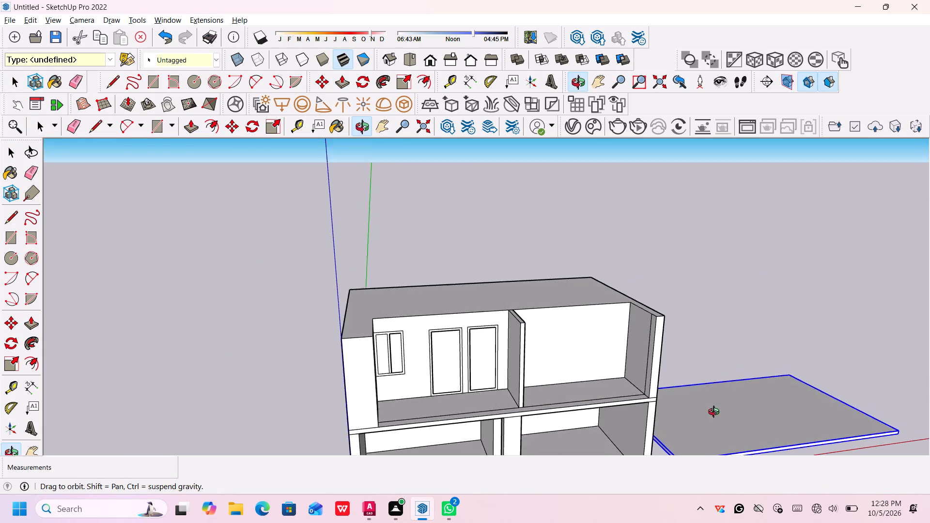
{"action": "middle_click_drag", "start_coordinate": [716, 413], "coordinate": [728, 434]}
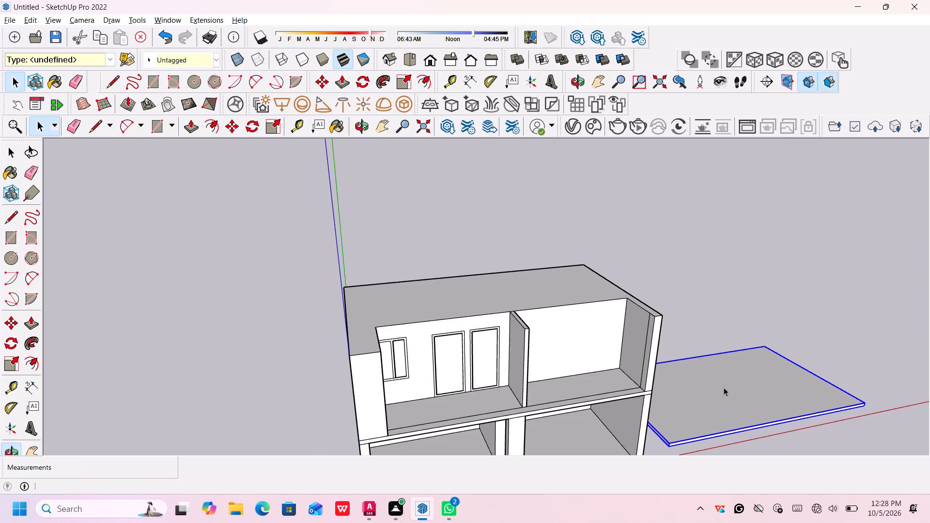
{"action": "scroll", "coordinate": [724, 387], "scroll_direction": "up", "scroll_amount": 5}
{"action": "middle_click_drag", "start_coordinate": [601, 360], "coordinate": [794, 348]}
{"action": "middle_click", "coordinate": [801, 346]}
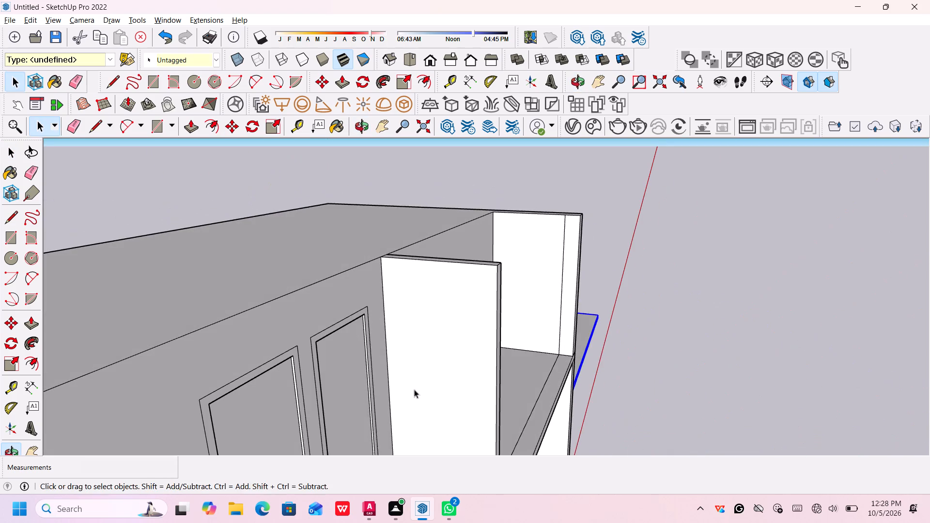
{"action": "middle_click_drag", "start_coordinate": [328, 405], "coordinate": [634, 371]}
{"action": "scroll", "coordinate": [304, 420], "scroll_direction": "down", "scroll_amount": 20}
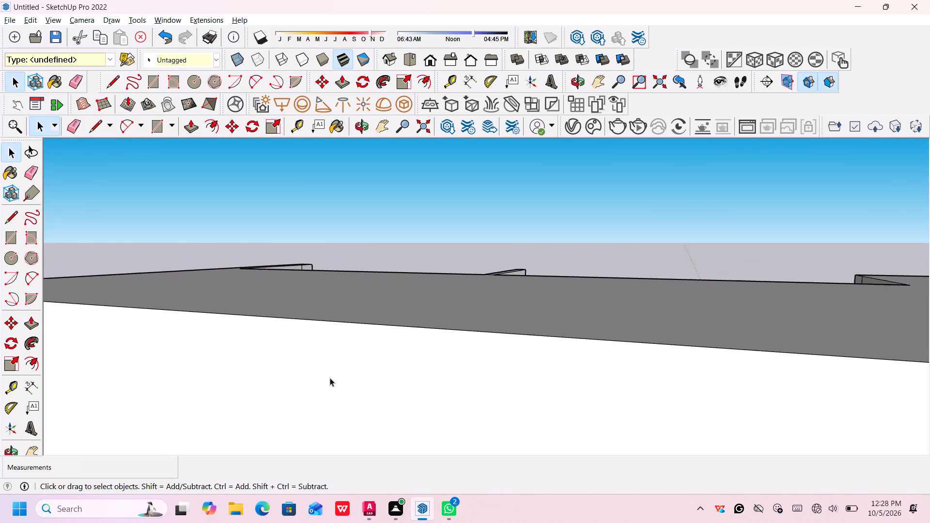
{"action": "scroll", "coordinate": [330, 378], "scroll_direction": "down", "scroll_amount": 15}
{"action": "middle_click_drag", "start_coordinate": [247, 398], "coordinate": [267, 485]}
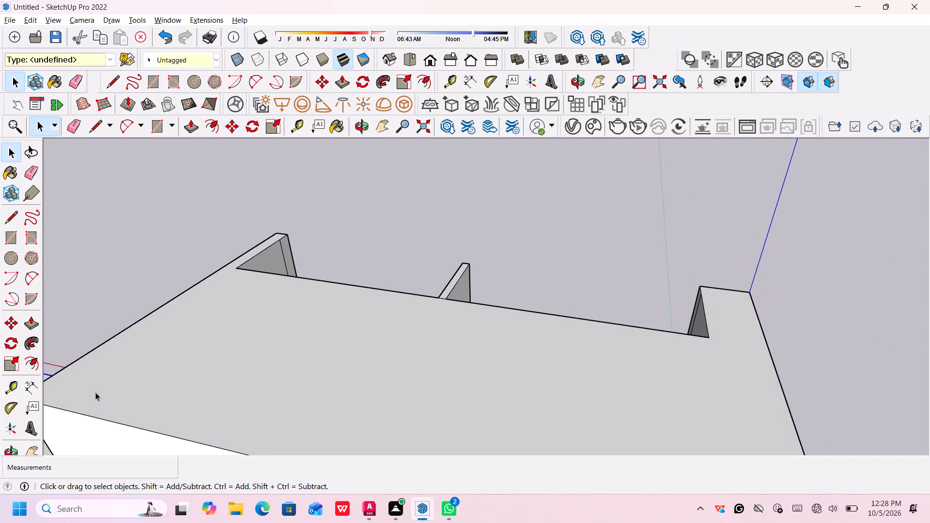
{"action": "scroll", "coordinate": [78, 406], "scroll_direction": "down", "scroll_amount": 20}
{"action": "scroll", "coordinate": [78, 406], "scroll_direction": "down", "scroll_amount": 13}
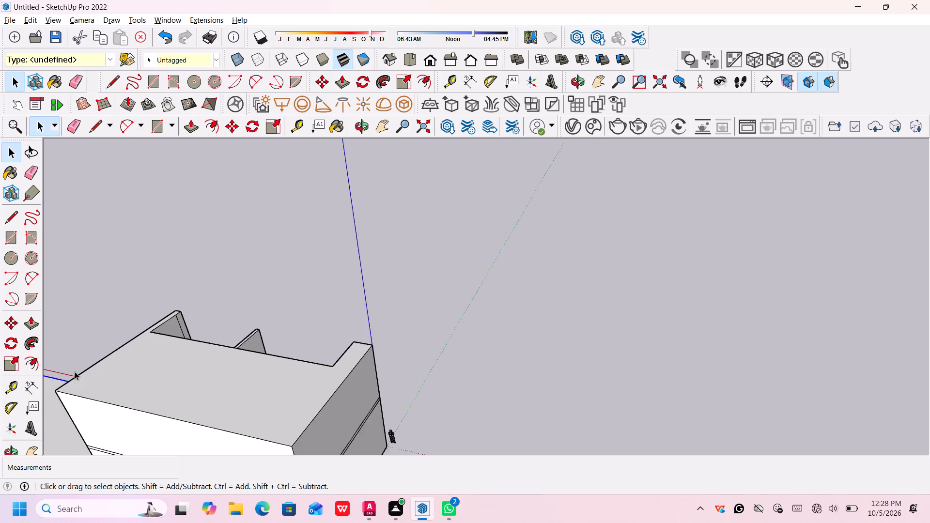
{"action": "scroll", "coordinate": [75, 371], "scroll_direction": "down", "scroll_amount": 3}
{"action": "middle_click_drag", "start_coordinate": [44, 389], "coordinate": [24, 390]}
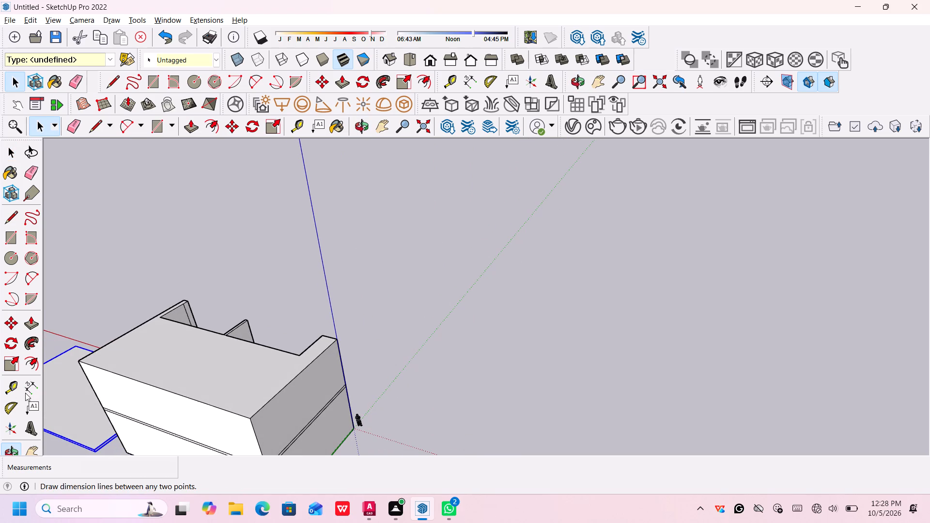
{"action": "scroll", "coordinate": [58, 405], "scroll_direction": "down", "scroll_amount": 1, "text": "shift"}
{"action": "middle_click_drag", "start_coordinate": [79, 396], "coordinate": [389, 409], "text": "shift"}
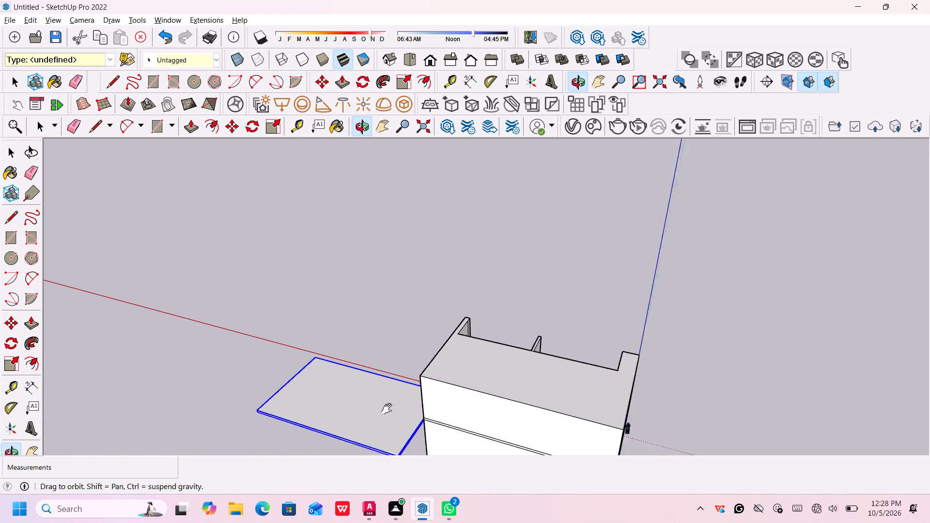
{"action": "middle_click_drag", "start_coordinate": [389, 409], "coordinate": [397, 409], "text": "shift"}
{"action": "middle_click_drag", "start_coordinate": [399, 414], "coordinate": [398, 400]}
{"action": "scroll", "coordinate": [410, 423], "scroll_direction": "down", "scroll_amount": 15}
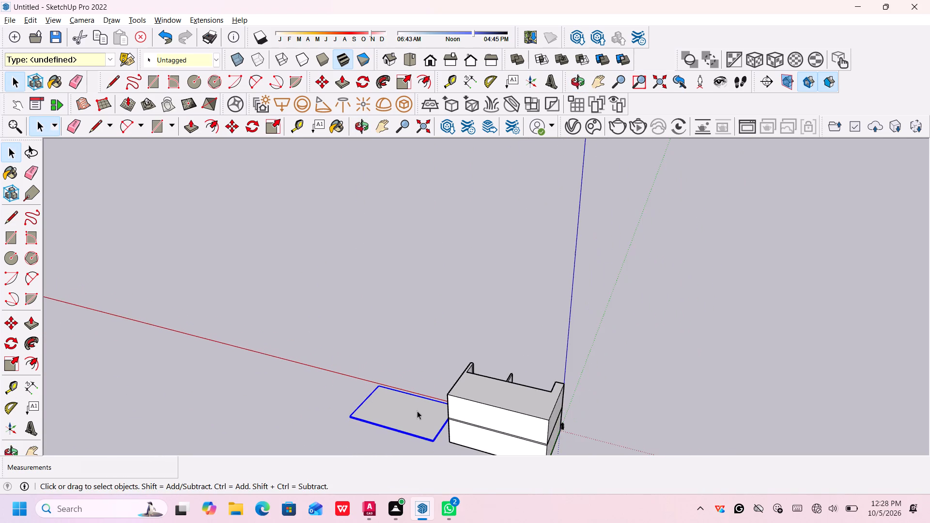
{"action": "middle_click_drag", "start_coordinate": [423, 435], "coordinate": [409, 376]}
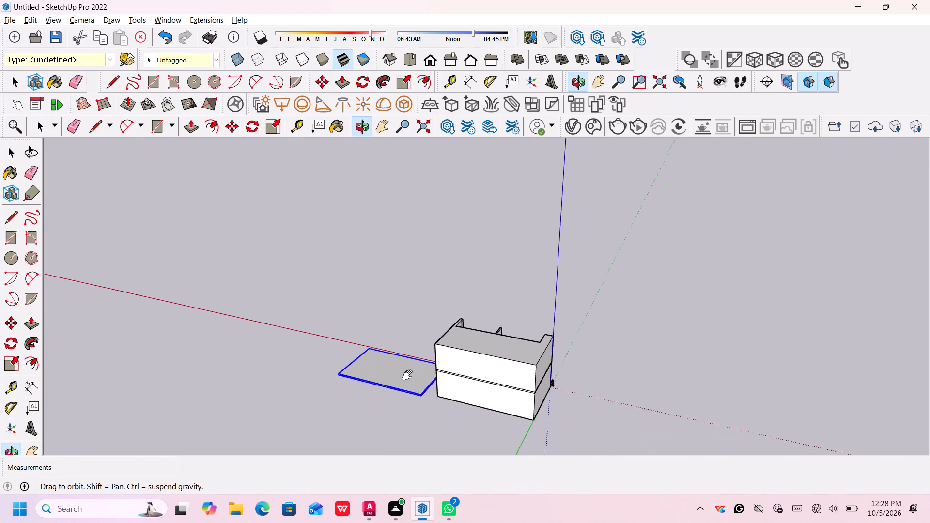
{"action": "middle_click_drag", "start_coordinate": [409, 376], "coordinate": [382, 265]}
{"action": "scroll", "coordinate": [388, 276], "scroll_direction": "up", "scroll_amount": 14, "text": "shift"}
{"action": "scroll", "coordinate": [429, 271], "scroll_direction": "up", "scroll_amount": 2, "text": "shift"}
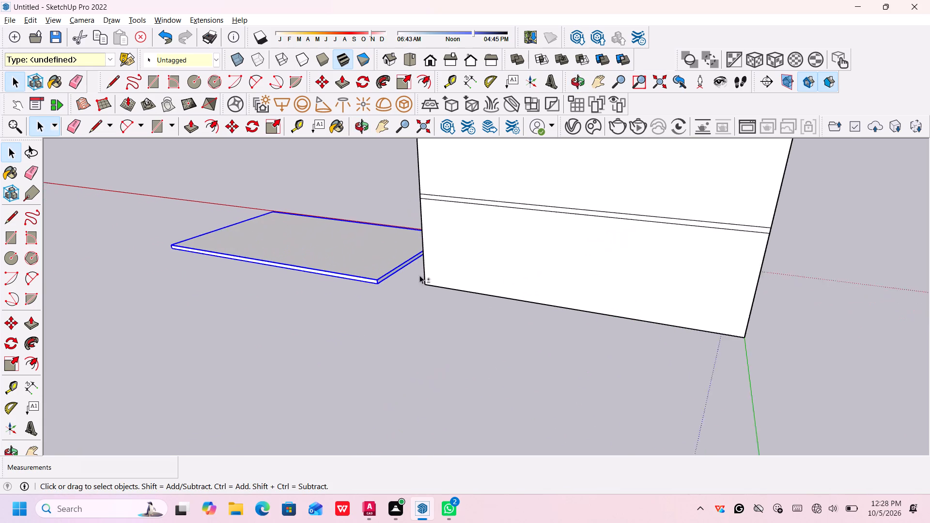
{"action": "scroll", "coordinate": [419, 275], "scroll_direction": "up", "scroll_amount": 4, "text": "shift"}
{"action": "scroll", "coordinate": [387, 274], "scroll_direction": "down", "scroll_amount": 7, "text": "shift"}
{"action": "middle_click_drag", "start_coordinate": [392, 255], "coordinate": [392, 267], "text": "shift"}
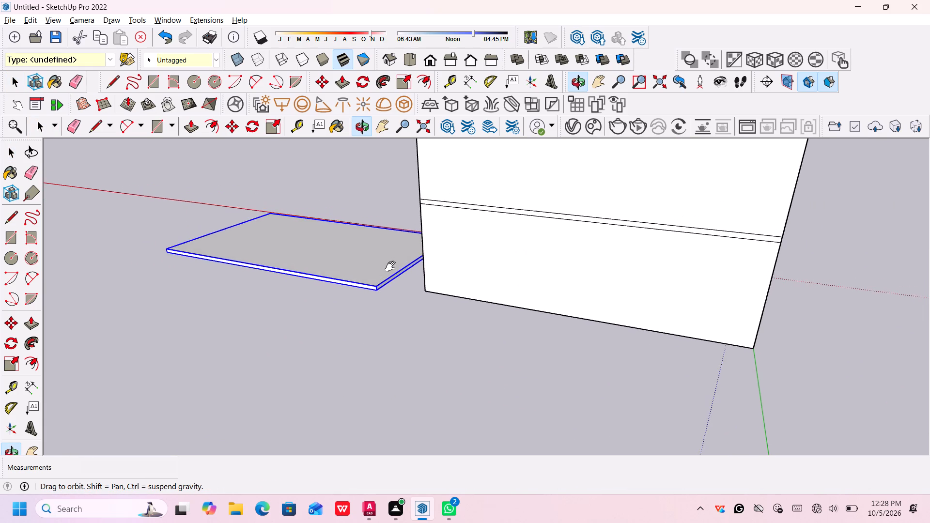
{"action": "middle_click_drag", "start_coordinate": [392, 267], "coordinate": [272, 353], "text": "shift"}
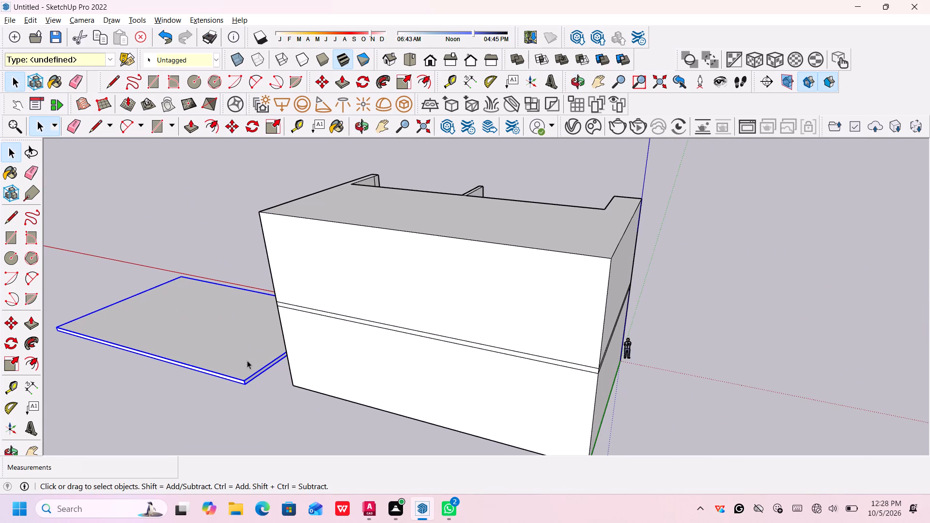
{"action": "key", "text": "m"}
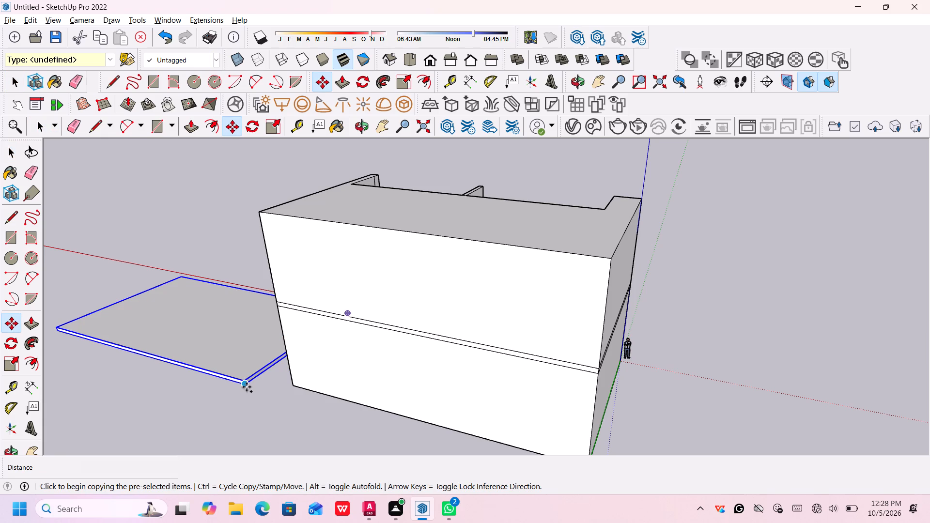
{"action": "left_click", "coordinate": [246, 383]}
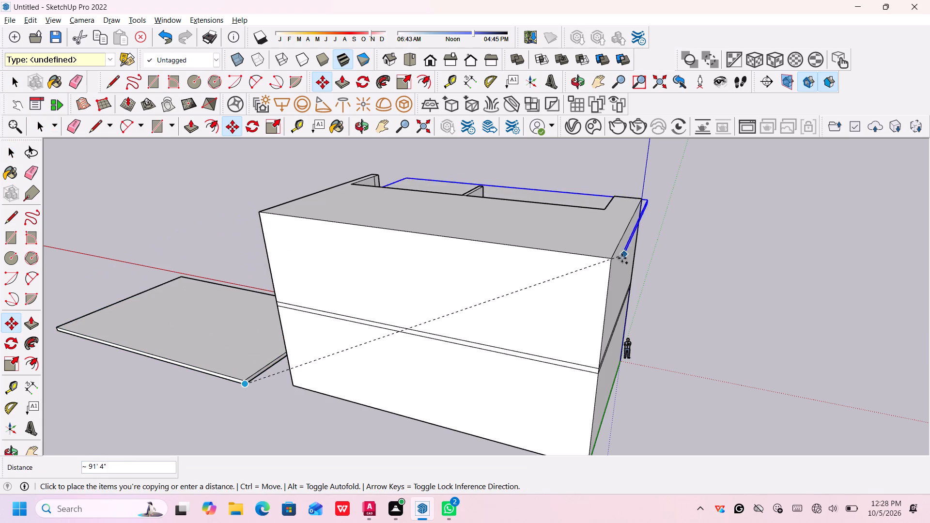
{"action": "left_click", "coordinate": [611, 261]}
Examine the house from the rear and the open front to check how the roof slab sits over the upper floor.
{"action": "scroll", "coordinate": [570, 321], "scroll_direction": "down", "scroll_amount": 6}
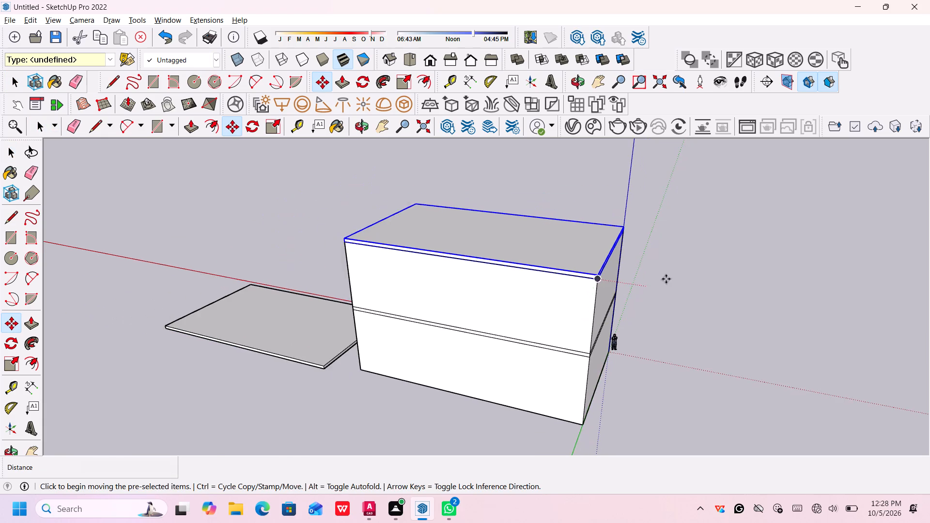
{"action": "scroll", "coordinate": [666, 279], "scroll_direction": "down", "scroll_amount": 1}
{"action": "middle_click_drag", "start_coordinate": [675, 315], "coordinate": [610, 332]}
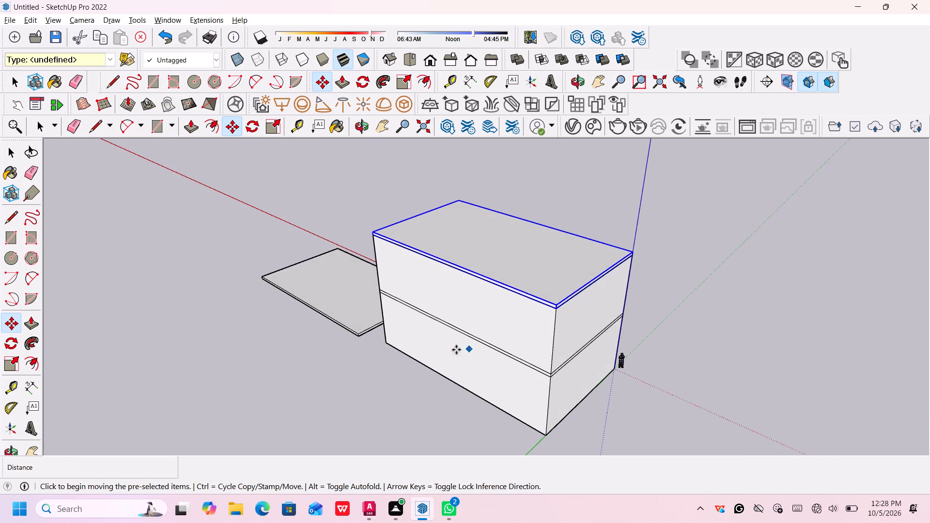
{"action": "middle_click_drag", "start_coordinate": [701, 327], "coordinate": [258, 313]}
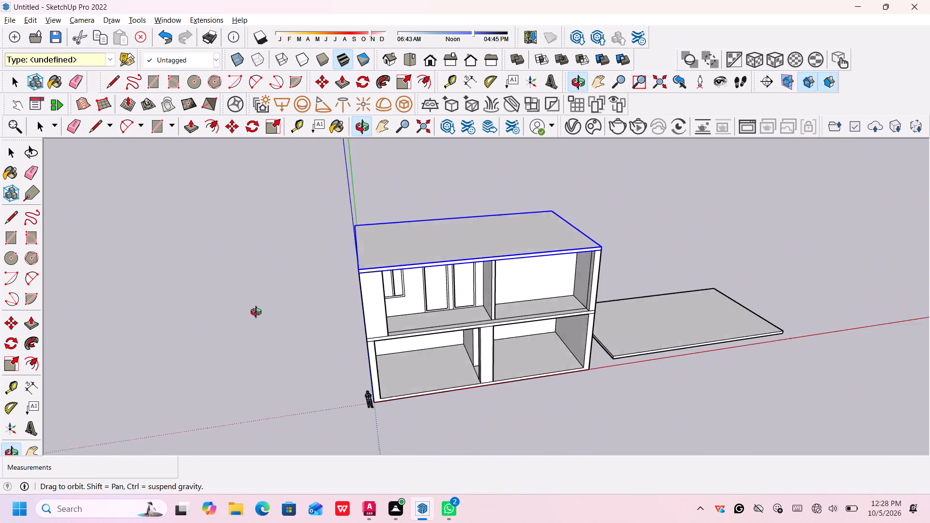
{"action": "middle_click_drag", "start_coordinate": [258, 313], "coordinate": [256, 311]}
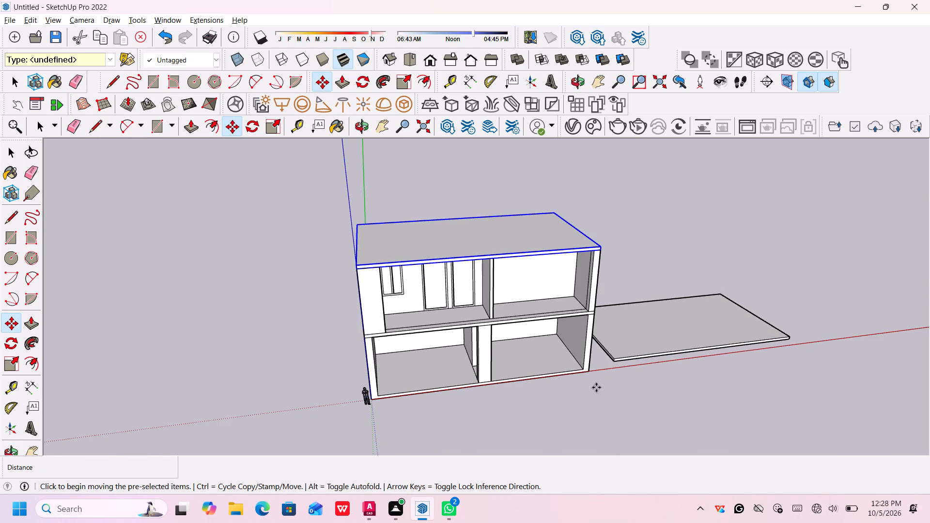
{"action": "key", "text": "space"}
{"action": "scroll", "coordinate": [405, 290], "scroll_direction": "up", "scroll_amount": 3}
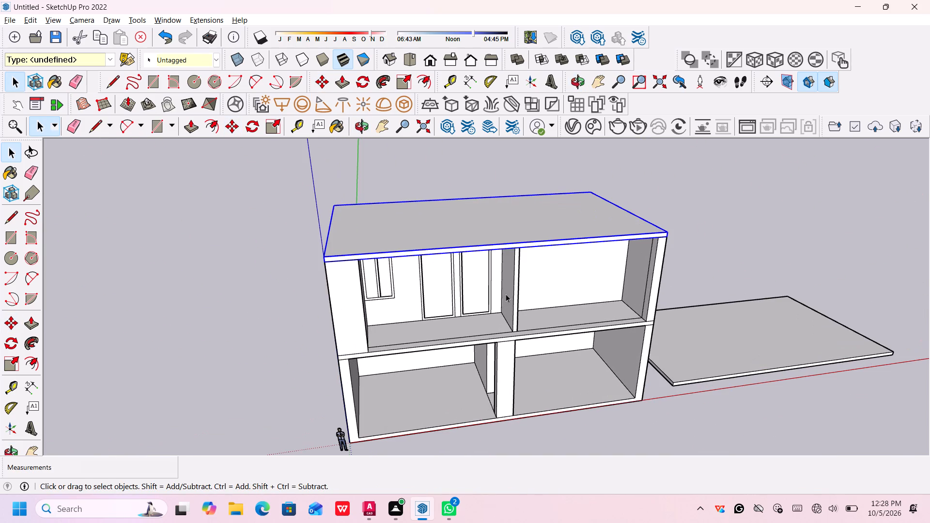
{"action": "scroll", "coordinate": [589, 271], "scroll_direction": "down", "scroll_amount": 6}
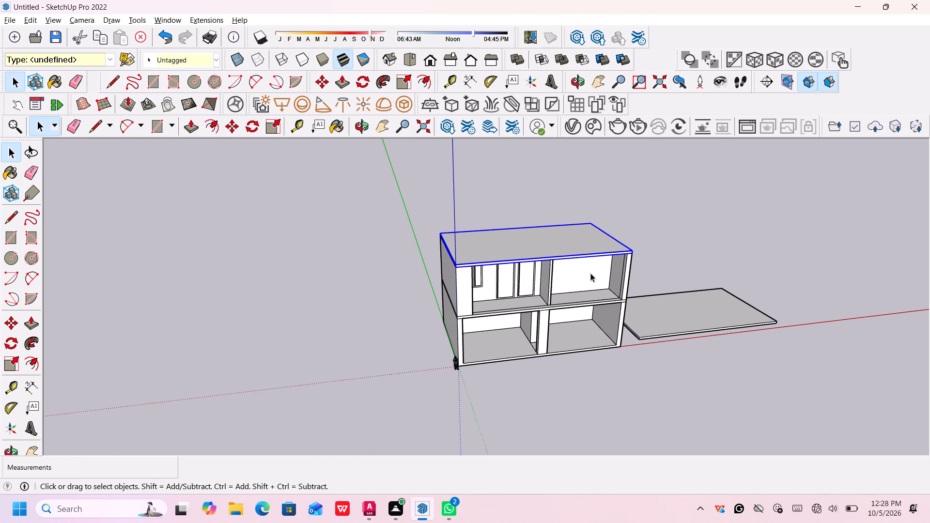
{"action": "scroll", "coordinate": [549, 251], "scroll_direction": "up", "scroll_amount": 6}
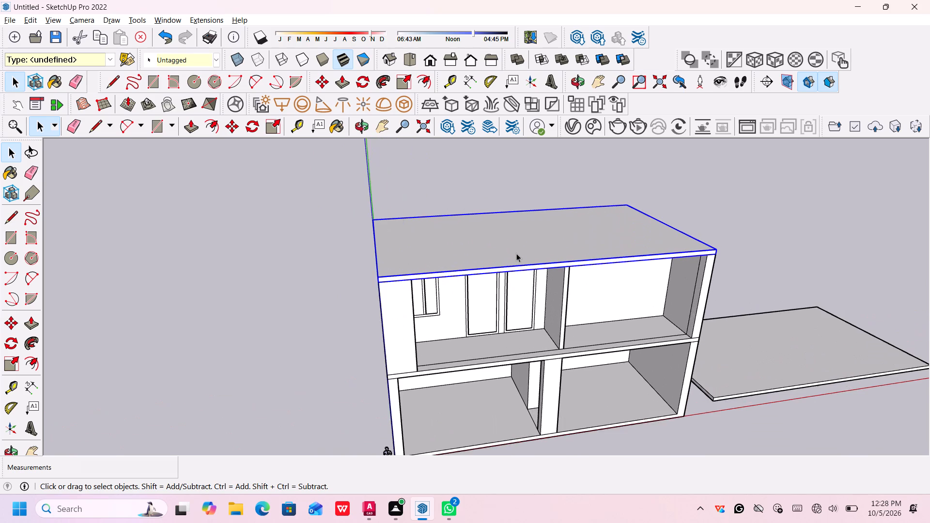
{"action": "scroll", "coordinate": [517, 253], "scroll_direction": "up", "scroll_amount": 1}
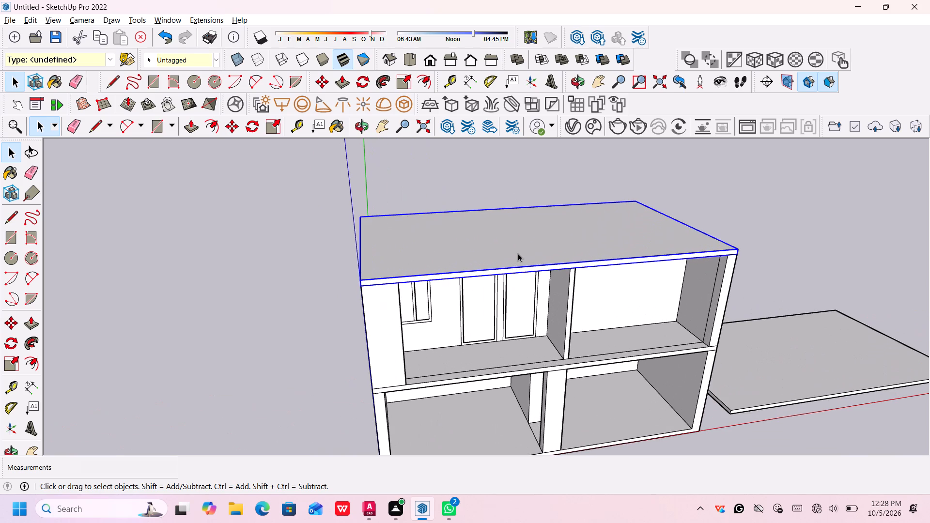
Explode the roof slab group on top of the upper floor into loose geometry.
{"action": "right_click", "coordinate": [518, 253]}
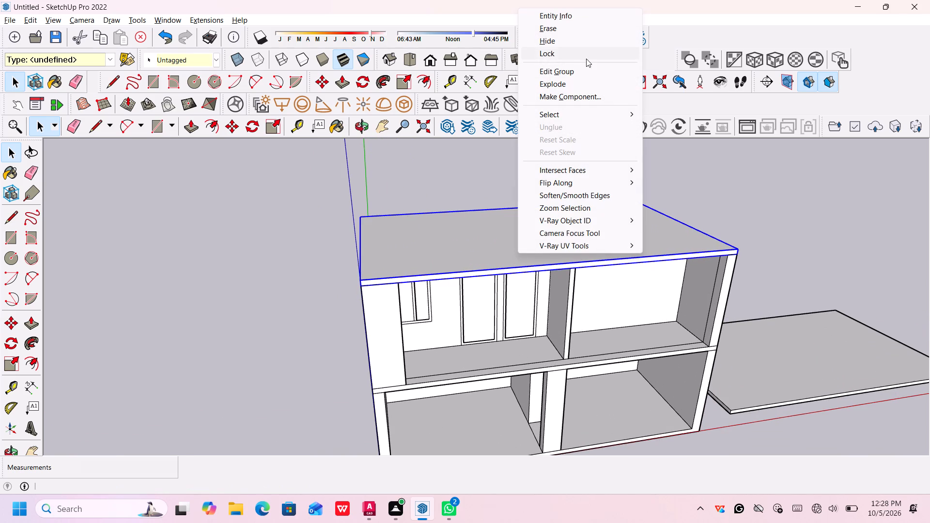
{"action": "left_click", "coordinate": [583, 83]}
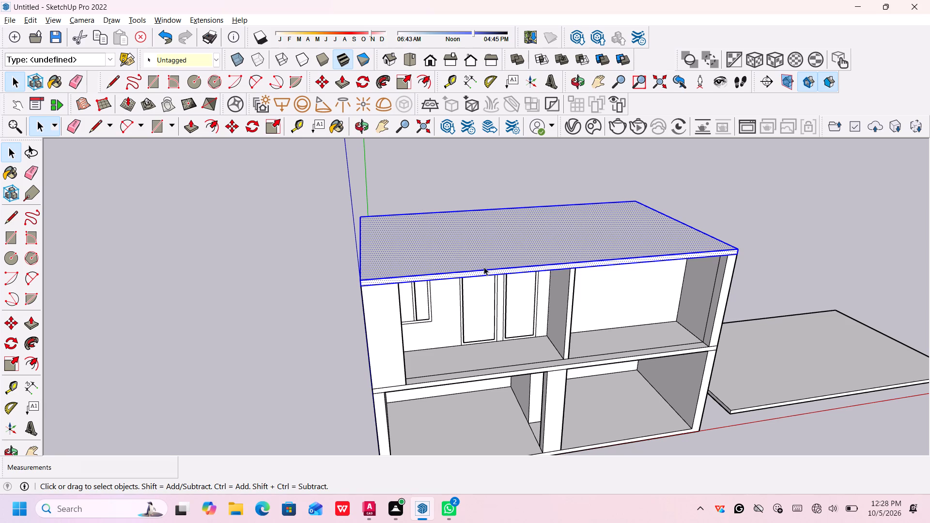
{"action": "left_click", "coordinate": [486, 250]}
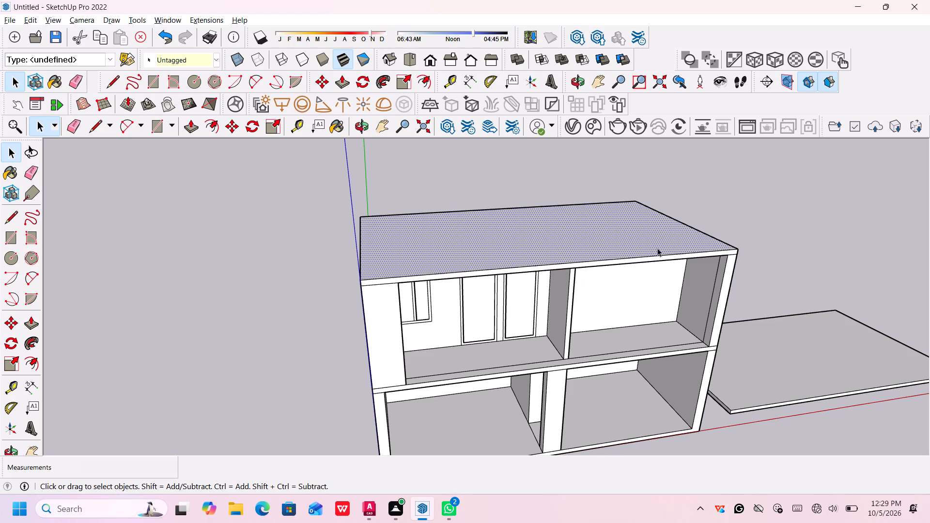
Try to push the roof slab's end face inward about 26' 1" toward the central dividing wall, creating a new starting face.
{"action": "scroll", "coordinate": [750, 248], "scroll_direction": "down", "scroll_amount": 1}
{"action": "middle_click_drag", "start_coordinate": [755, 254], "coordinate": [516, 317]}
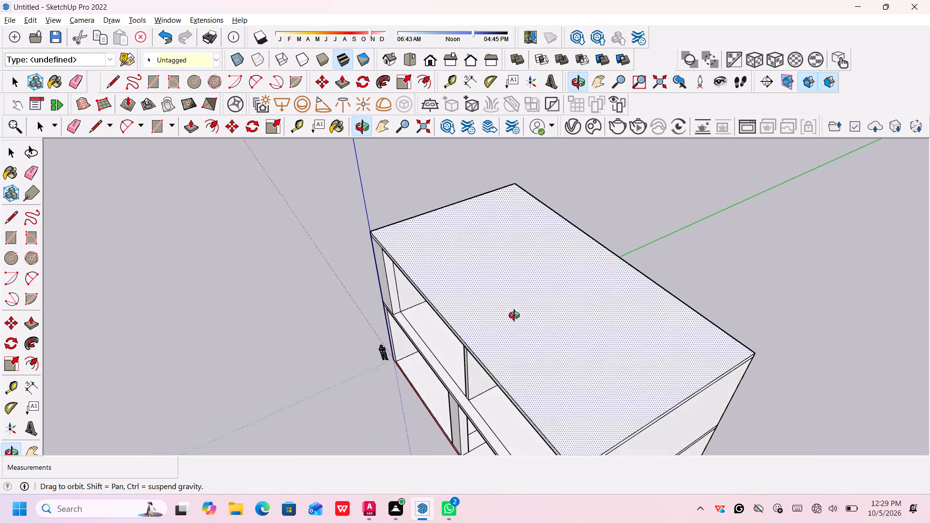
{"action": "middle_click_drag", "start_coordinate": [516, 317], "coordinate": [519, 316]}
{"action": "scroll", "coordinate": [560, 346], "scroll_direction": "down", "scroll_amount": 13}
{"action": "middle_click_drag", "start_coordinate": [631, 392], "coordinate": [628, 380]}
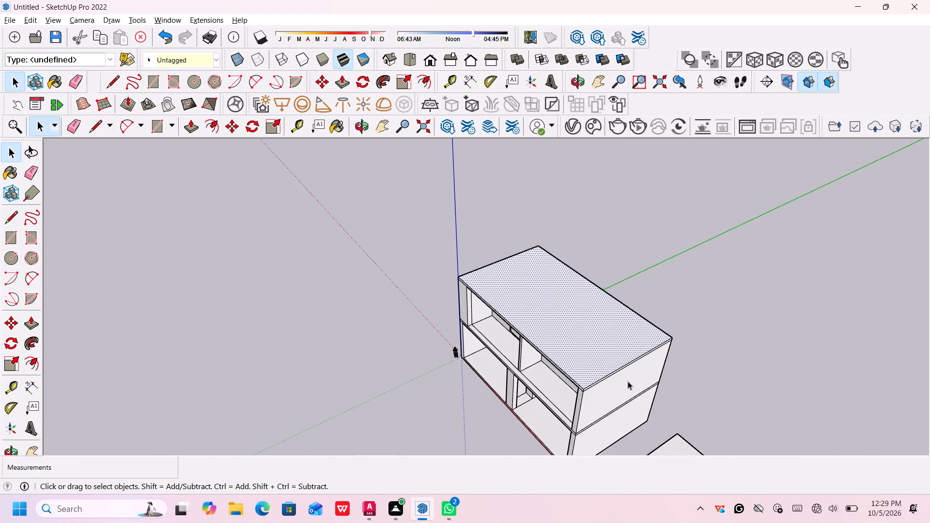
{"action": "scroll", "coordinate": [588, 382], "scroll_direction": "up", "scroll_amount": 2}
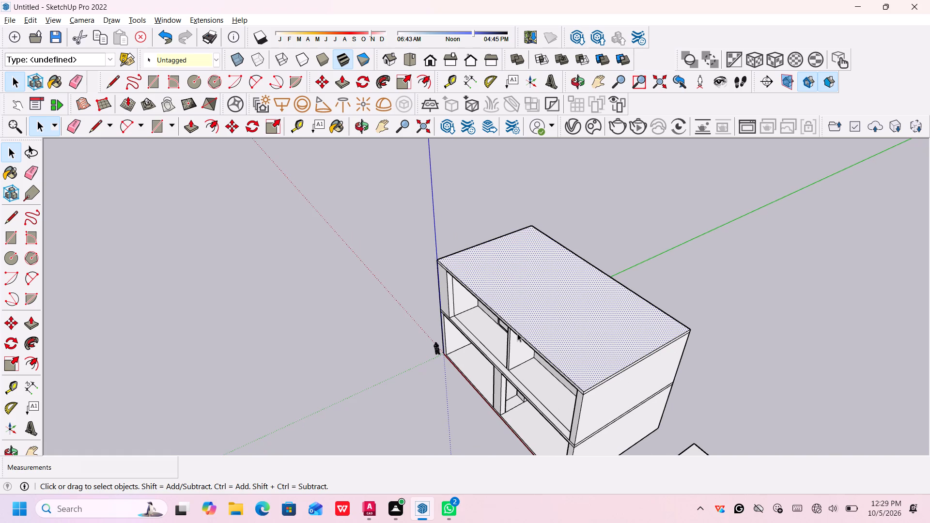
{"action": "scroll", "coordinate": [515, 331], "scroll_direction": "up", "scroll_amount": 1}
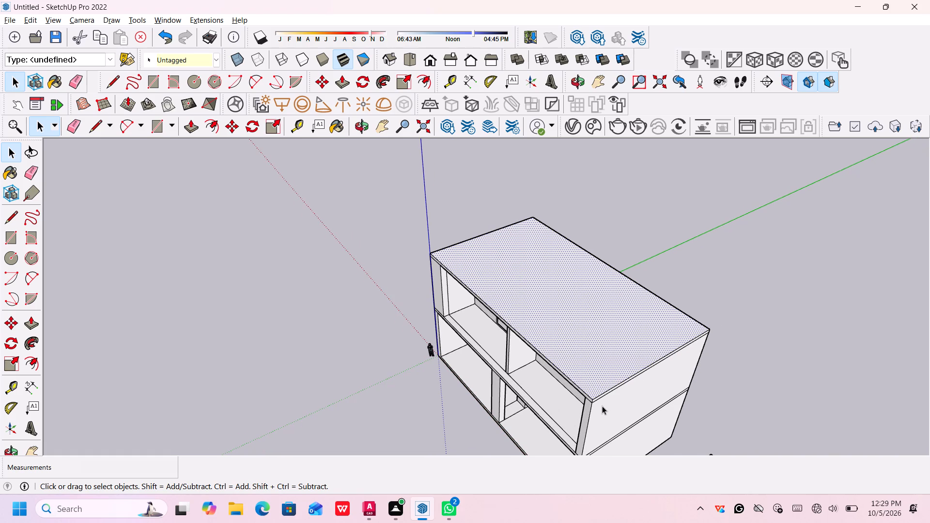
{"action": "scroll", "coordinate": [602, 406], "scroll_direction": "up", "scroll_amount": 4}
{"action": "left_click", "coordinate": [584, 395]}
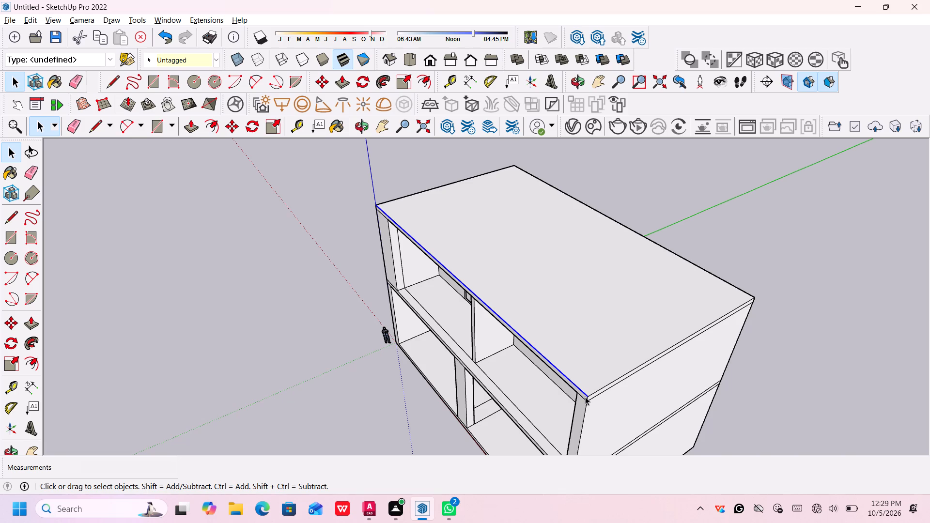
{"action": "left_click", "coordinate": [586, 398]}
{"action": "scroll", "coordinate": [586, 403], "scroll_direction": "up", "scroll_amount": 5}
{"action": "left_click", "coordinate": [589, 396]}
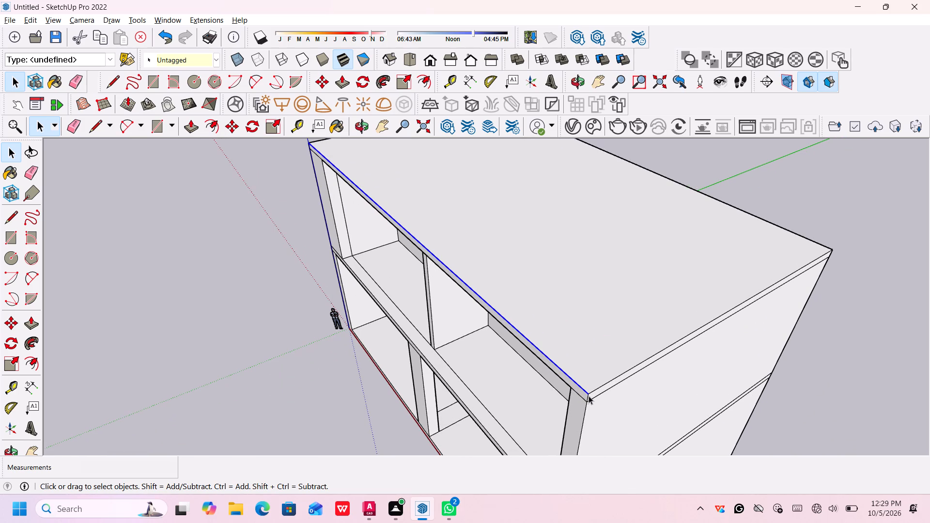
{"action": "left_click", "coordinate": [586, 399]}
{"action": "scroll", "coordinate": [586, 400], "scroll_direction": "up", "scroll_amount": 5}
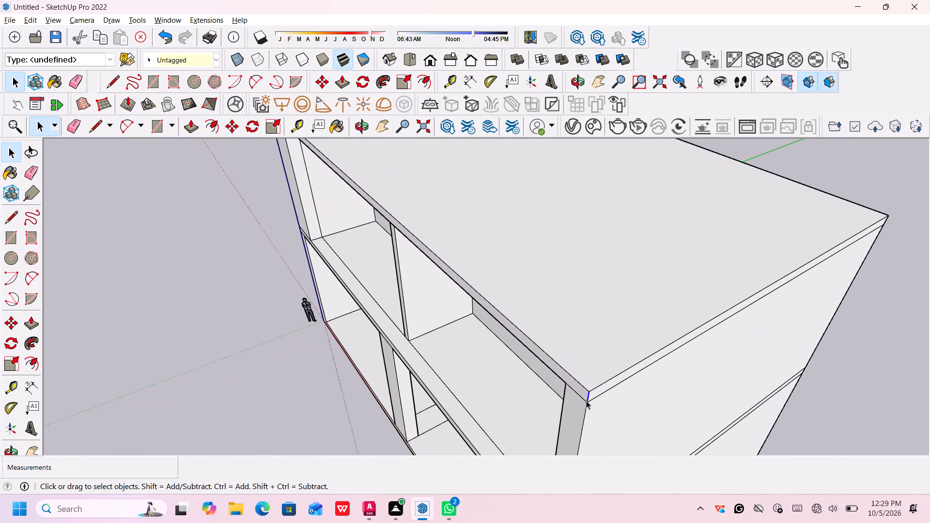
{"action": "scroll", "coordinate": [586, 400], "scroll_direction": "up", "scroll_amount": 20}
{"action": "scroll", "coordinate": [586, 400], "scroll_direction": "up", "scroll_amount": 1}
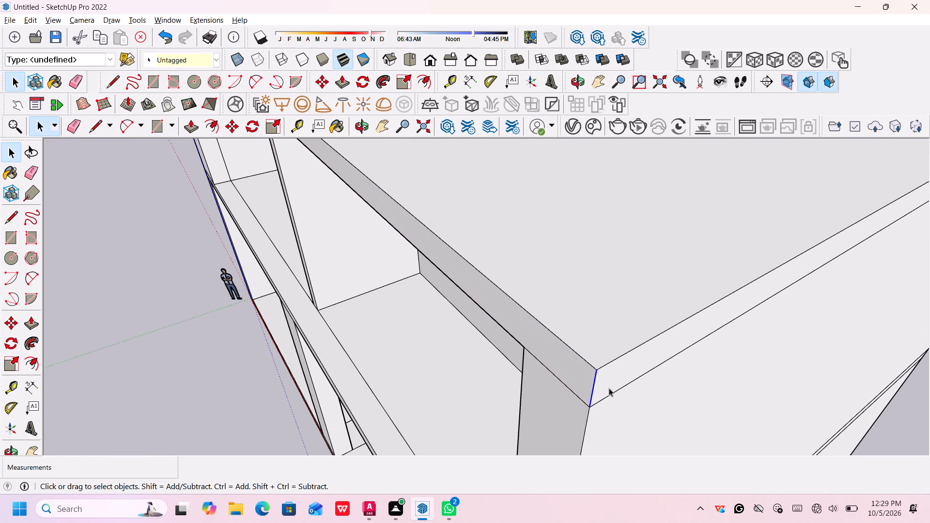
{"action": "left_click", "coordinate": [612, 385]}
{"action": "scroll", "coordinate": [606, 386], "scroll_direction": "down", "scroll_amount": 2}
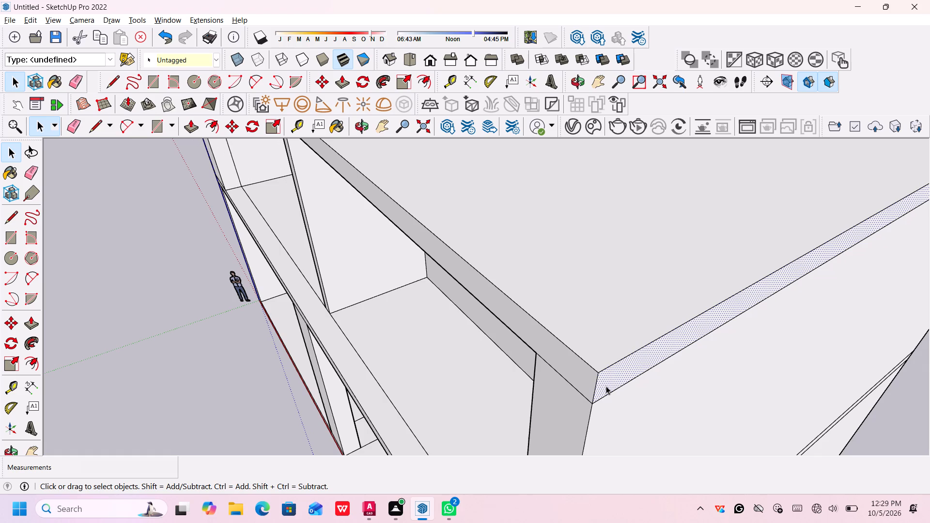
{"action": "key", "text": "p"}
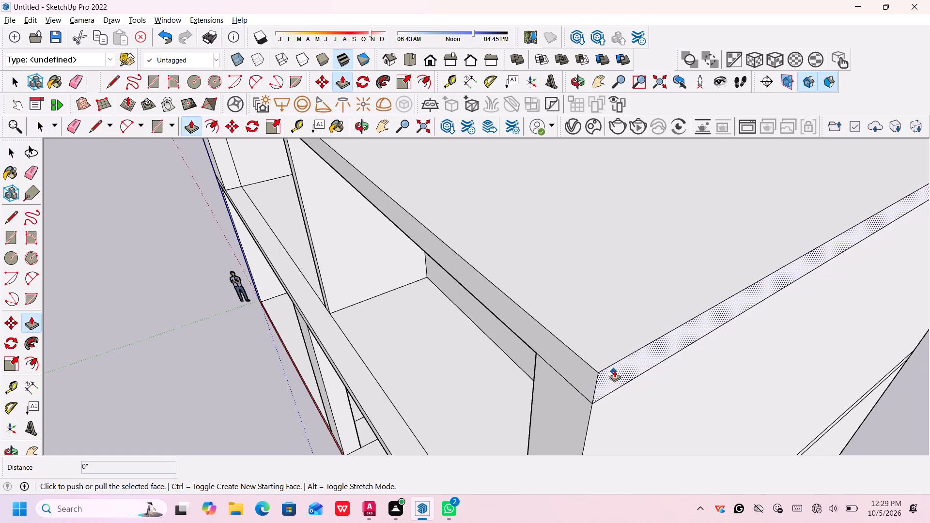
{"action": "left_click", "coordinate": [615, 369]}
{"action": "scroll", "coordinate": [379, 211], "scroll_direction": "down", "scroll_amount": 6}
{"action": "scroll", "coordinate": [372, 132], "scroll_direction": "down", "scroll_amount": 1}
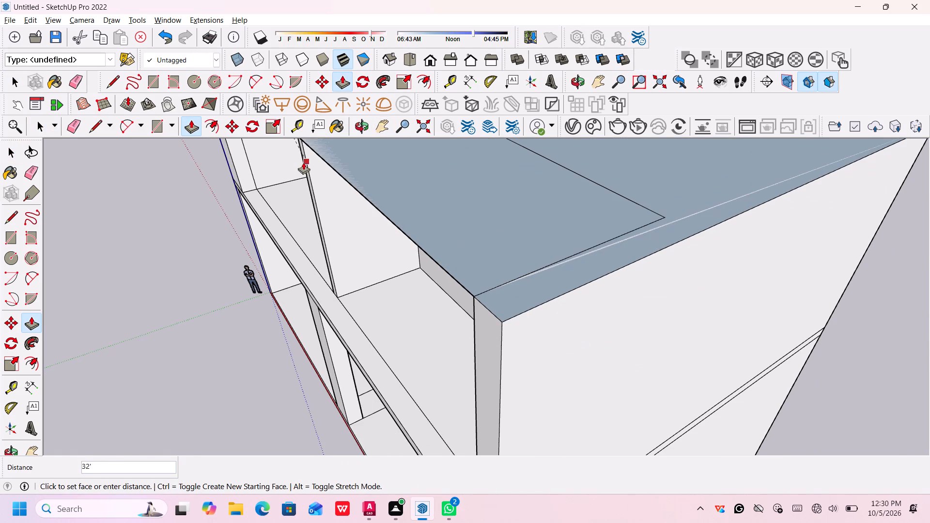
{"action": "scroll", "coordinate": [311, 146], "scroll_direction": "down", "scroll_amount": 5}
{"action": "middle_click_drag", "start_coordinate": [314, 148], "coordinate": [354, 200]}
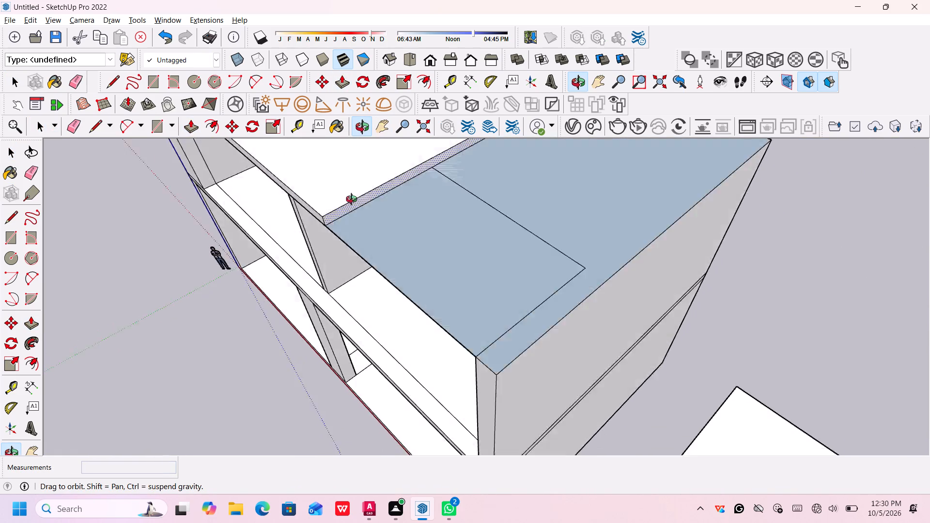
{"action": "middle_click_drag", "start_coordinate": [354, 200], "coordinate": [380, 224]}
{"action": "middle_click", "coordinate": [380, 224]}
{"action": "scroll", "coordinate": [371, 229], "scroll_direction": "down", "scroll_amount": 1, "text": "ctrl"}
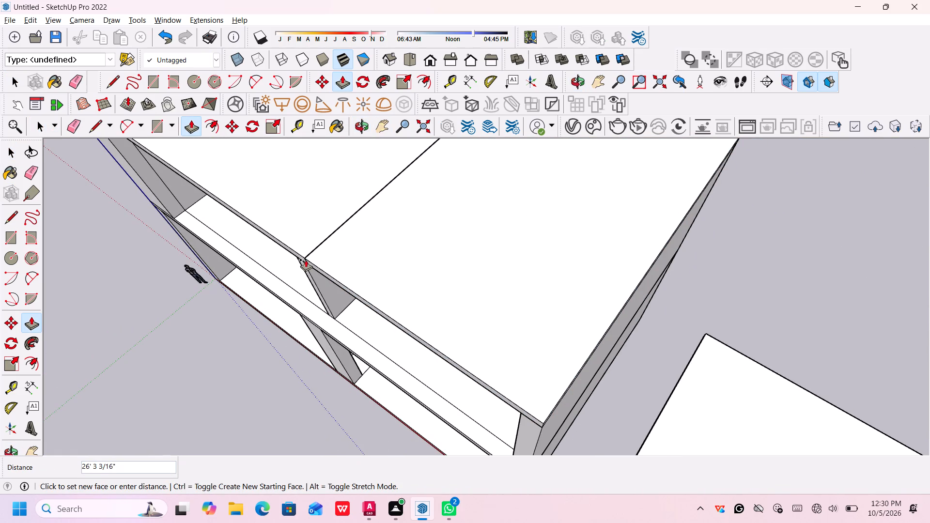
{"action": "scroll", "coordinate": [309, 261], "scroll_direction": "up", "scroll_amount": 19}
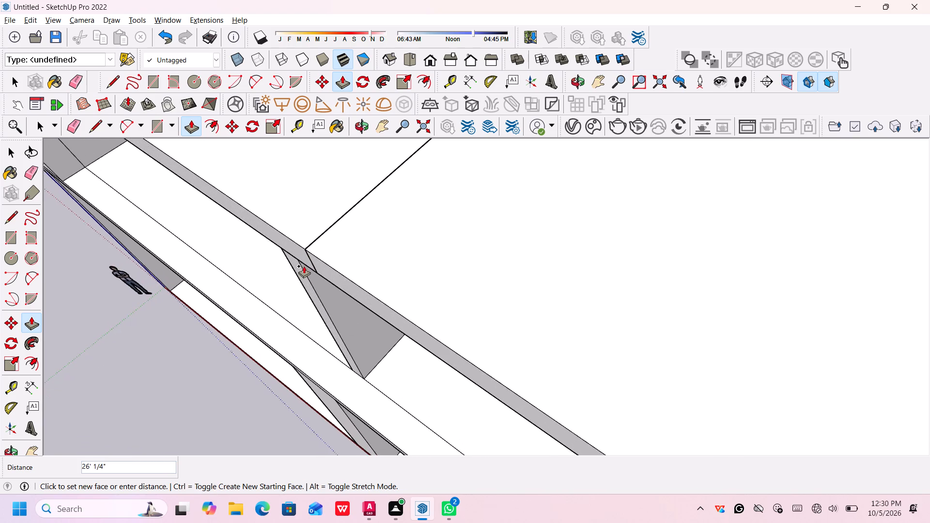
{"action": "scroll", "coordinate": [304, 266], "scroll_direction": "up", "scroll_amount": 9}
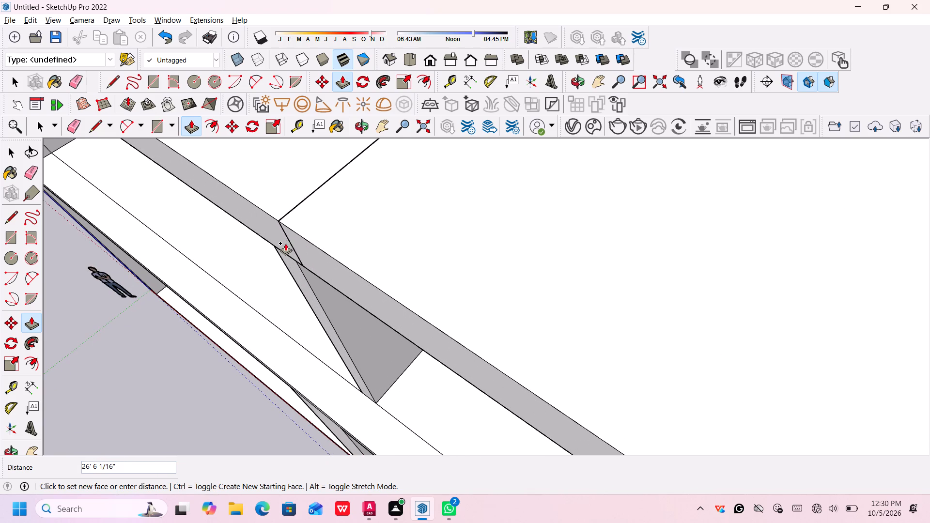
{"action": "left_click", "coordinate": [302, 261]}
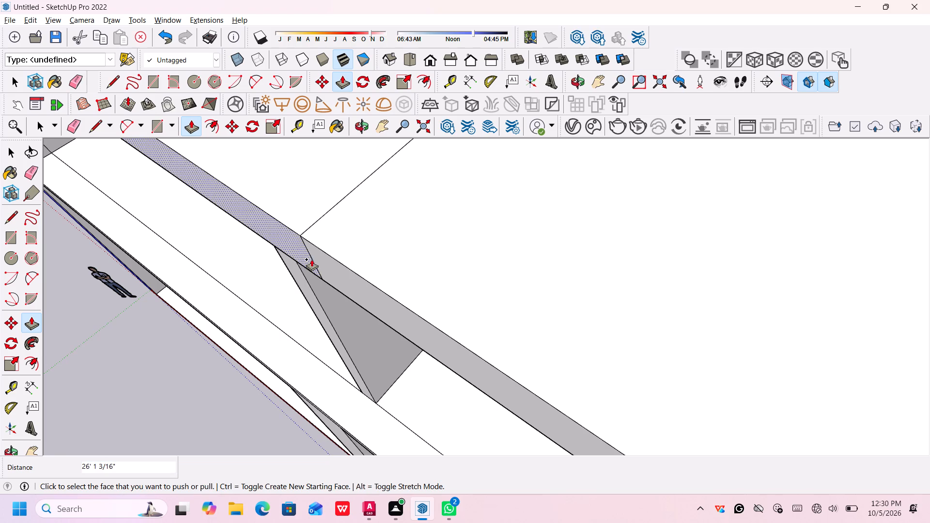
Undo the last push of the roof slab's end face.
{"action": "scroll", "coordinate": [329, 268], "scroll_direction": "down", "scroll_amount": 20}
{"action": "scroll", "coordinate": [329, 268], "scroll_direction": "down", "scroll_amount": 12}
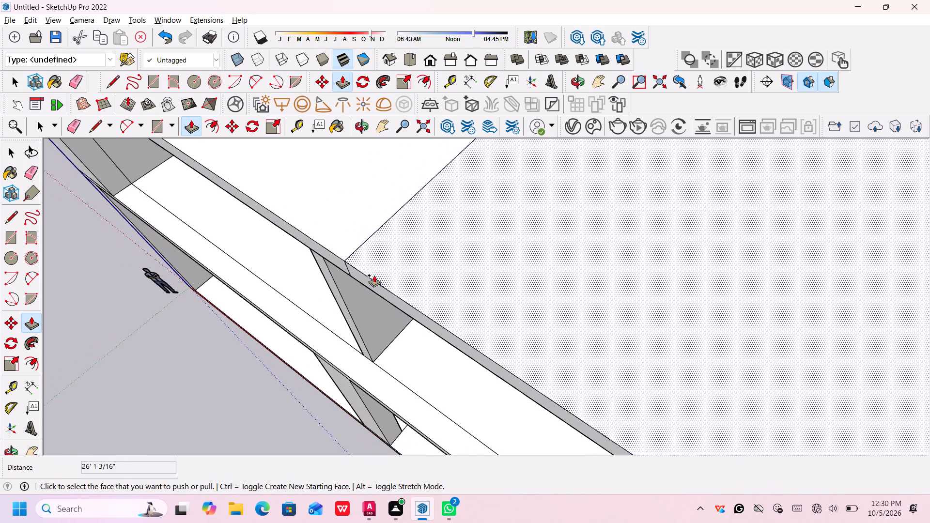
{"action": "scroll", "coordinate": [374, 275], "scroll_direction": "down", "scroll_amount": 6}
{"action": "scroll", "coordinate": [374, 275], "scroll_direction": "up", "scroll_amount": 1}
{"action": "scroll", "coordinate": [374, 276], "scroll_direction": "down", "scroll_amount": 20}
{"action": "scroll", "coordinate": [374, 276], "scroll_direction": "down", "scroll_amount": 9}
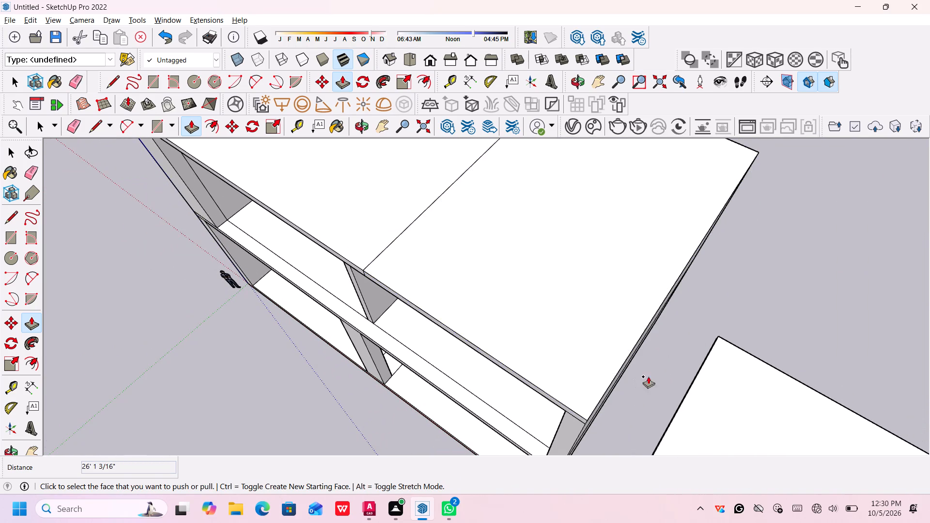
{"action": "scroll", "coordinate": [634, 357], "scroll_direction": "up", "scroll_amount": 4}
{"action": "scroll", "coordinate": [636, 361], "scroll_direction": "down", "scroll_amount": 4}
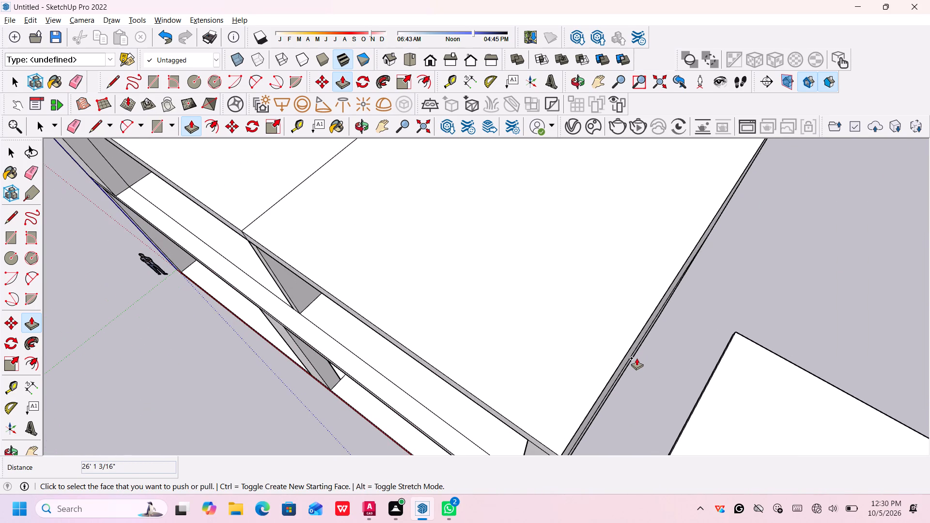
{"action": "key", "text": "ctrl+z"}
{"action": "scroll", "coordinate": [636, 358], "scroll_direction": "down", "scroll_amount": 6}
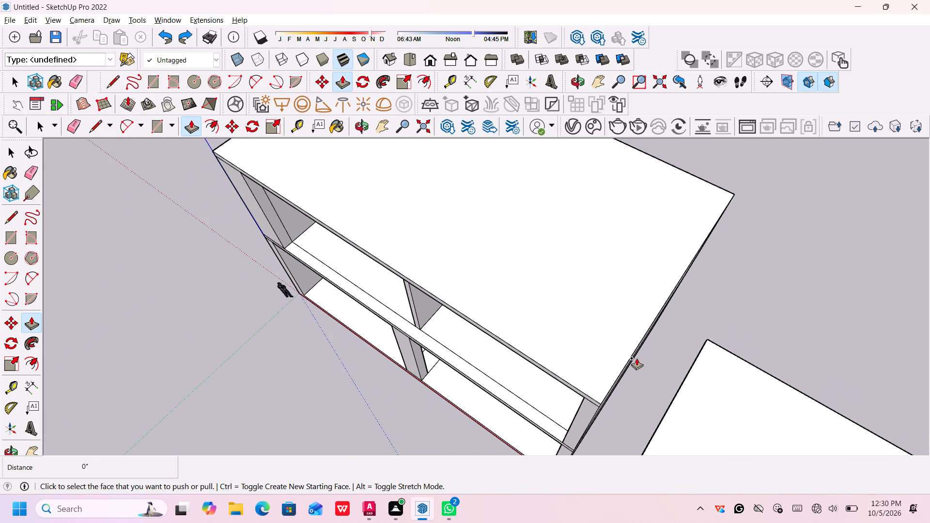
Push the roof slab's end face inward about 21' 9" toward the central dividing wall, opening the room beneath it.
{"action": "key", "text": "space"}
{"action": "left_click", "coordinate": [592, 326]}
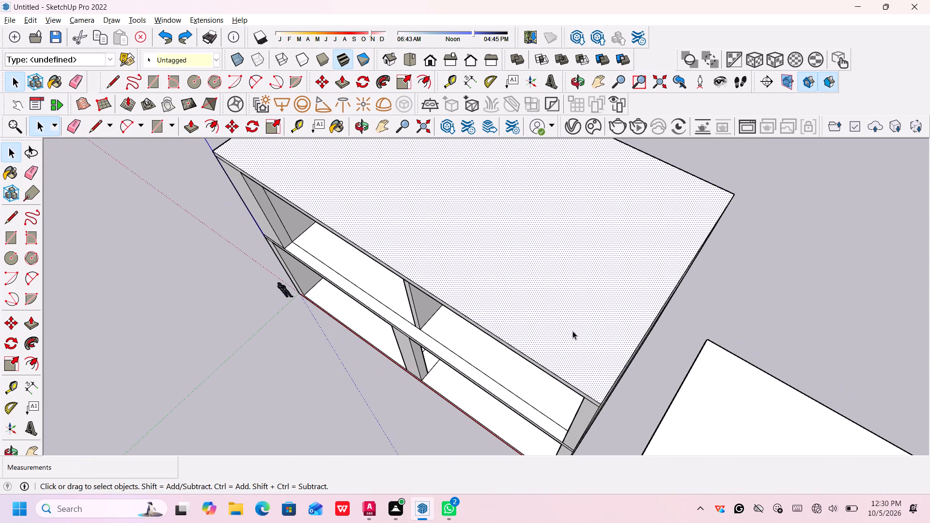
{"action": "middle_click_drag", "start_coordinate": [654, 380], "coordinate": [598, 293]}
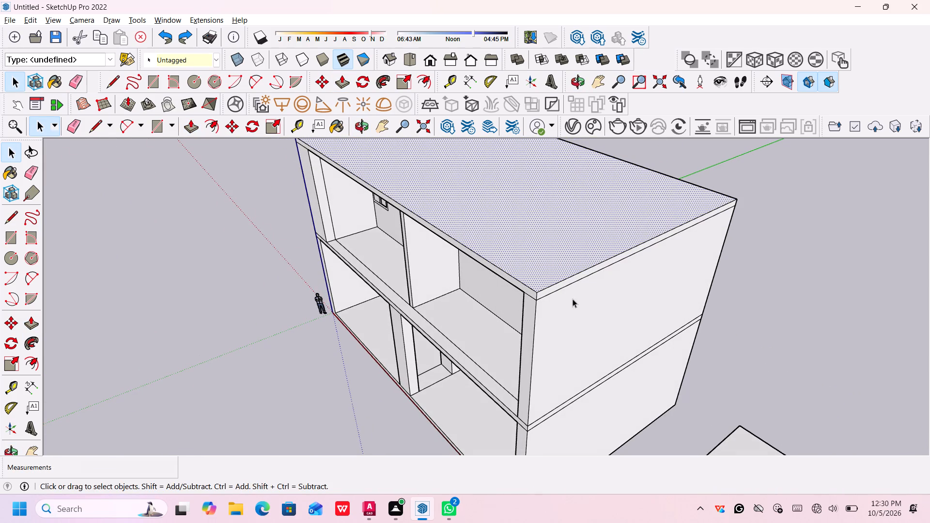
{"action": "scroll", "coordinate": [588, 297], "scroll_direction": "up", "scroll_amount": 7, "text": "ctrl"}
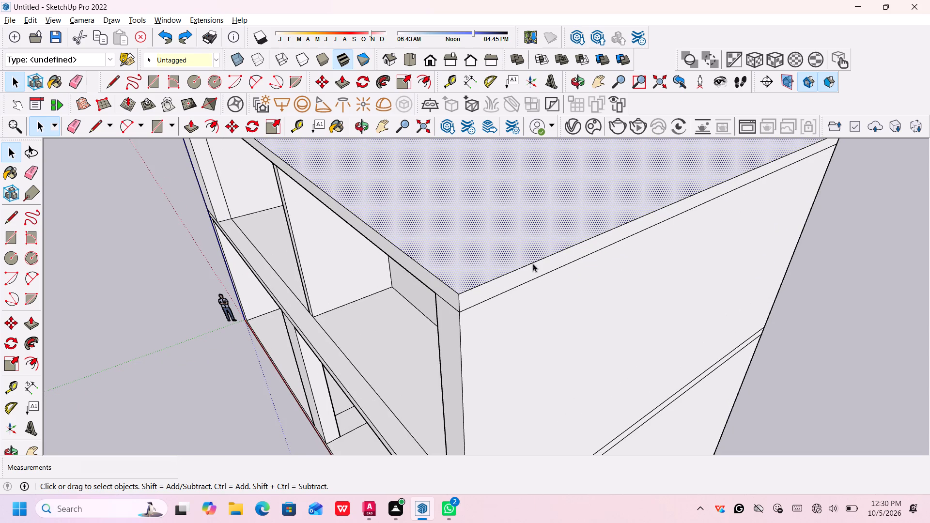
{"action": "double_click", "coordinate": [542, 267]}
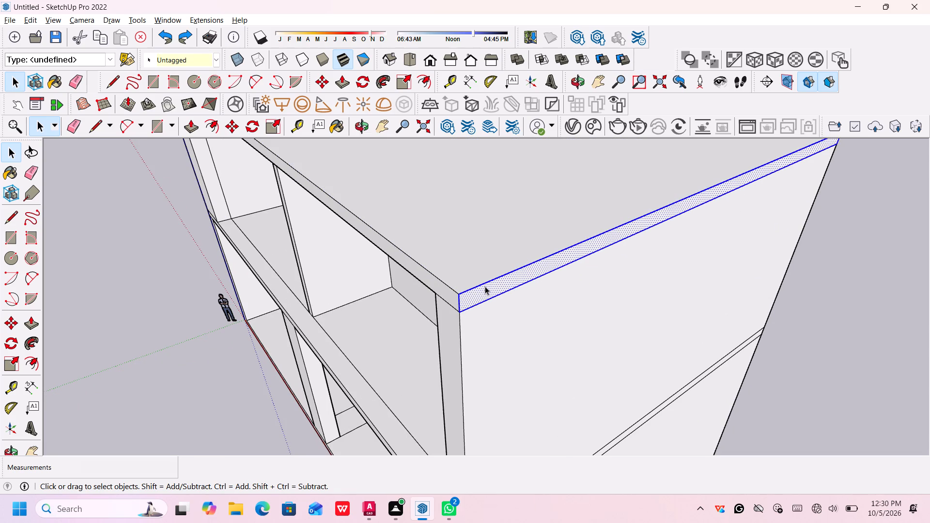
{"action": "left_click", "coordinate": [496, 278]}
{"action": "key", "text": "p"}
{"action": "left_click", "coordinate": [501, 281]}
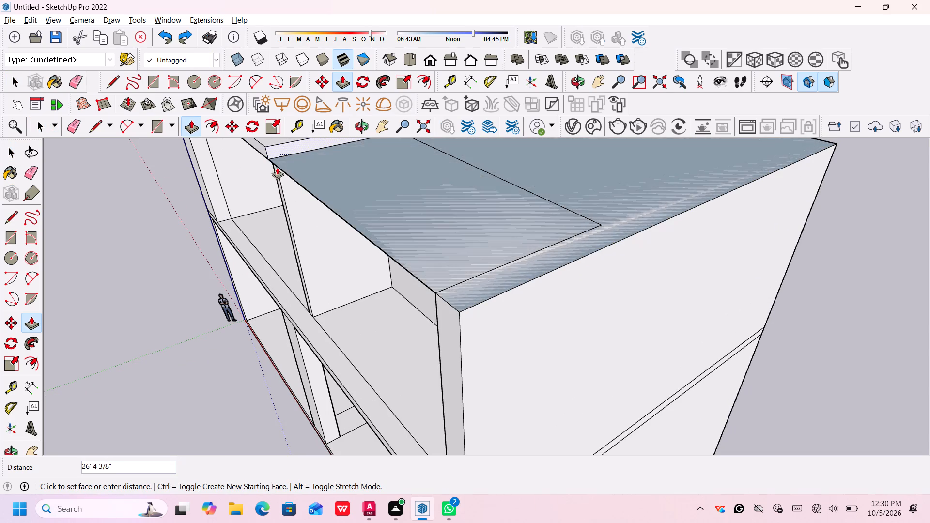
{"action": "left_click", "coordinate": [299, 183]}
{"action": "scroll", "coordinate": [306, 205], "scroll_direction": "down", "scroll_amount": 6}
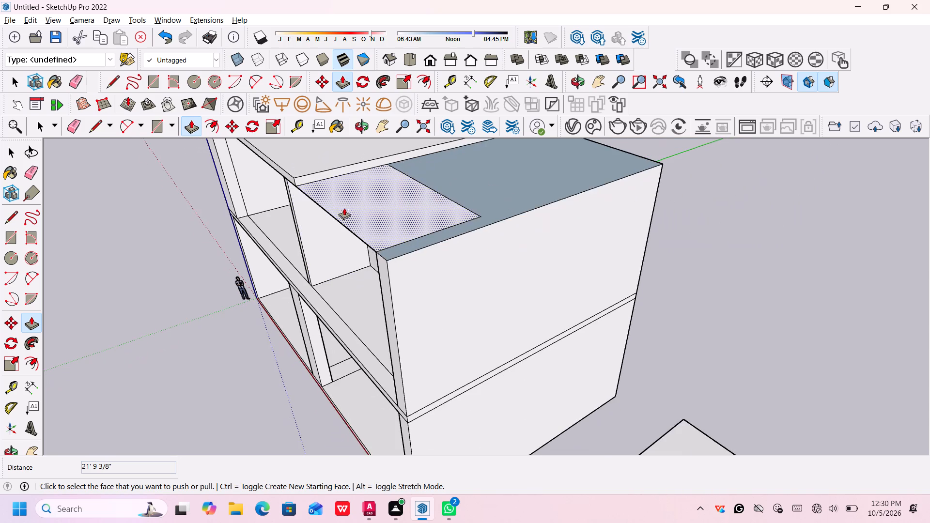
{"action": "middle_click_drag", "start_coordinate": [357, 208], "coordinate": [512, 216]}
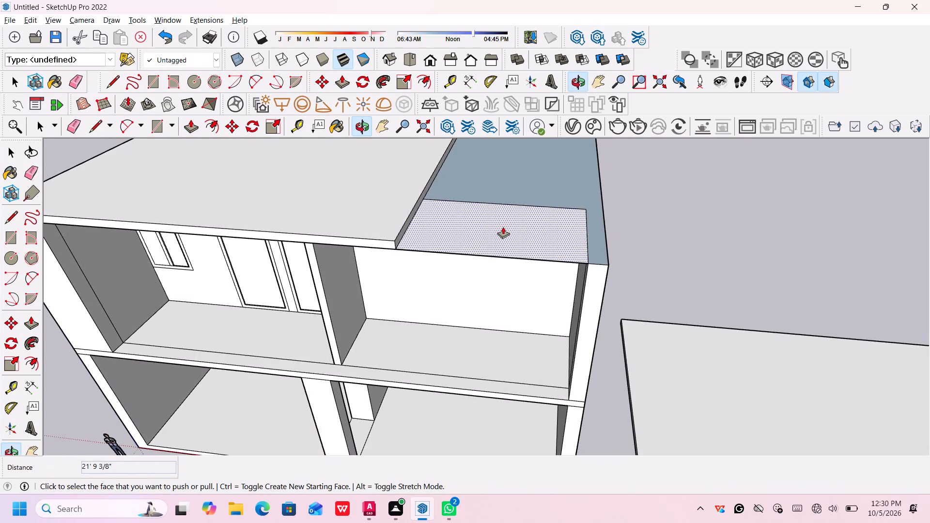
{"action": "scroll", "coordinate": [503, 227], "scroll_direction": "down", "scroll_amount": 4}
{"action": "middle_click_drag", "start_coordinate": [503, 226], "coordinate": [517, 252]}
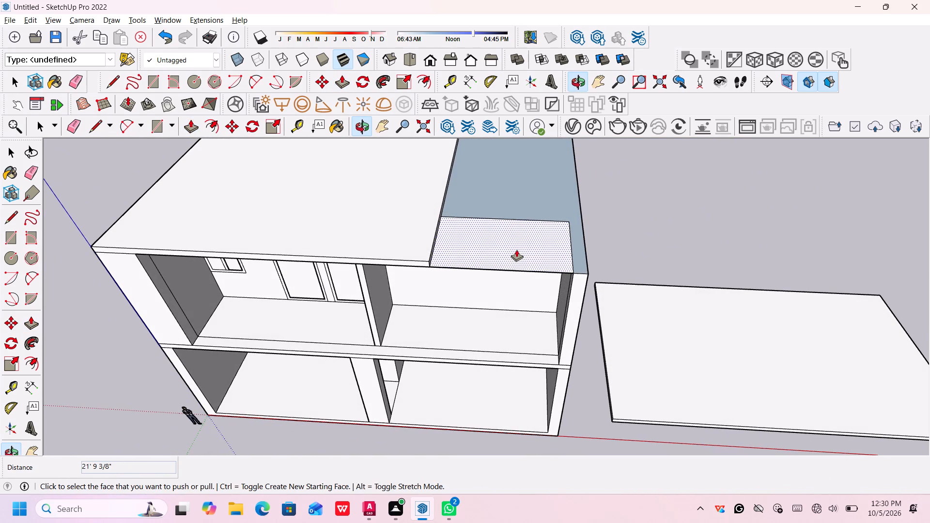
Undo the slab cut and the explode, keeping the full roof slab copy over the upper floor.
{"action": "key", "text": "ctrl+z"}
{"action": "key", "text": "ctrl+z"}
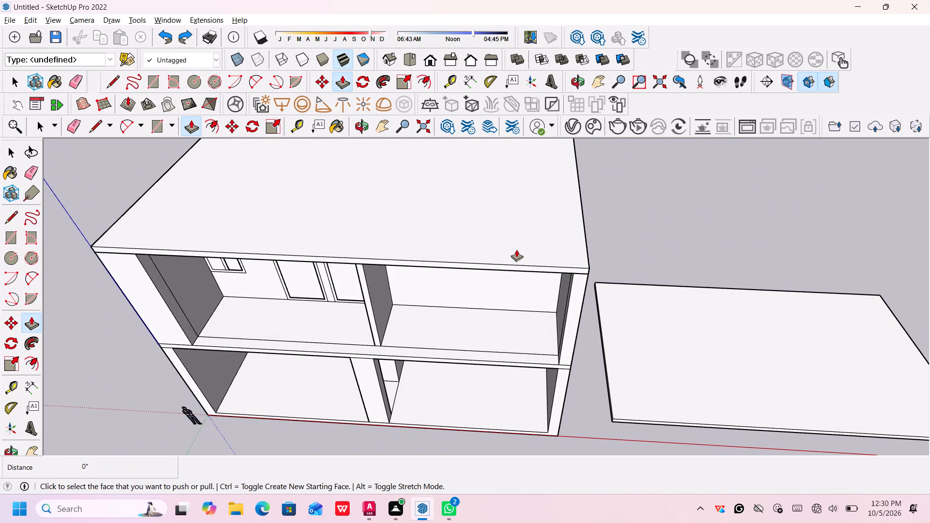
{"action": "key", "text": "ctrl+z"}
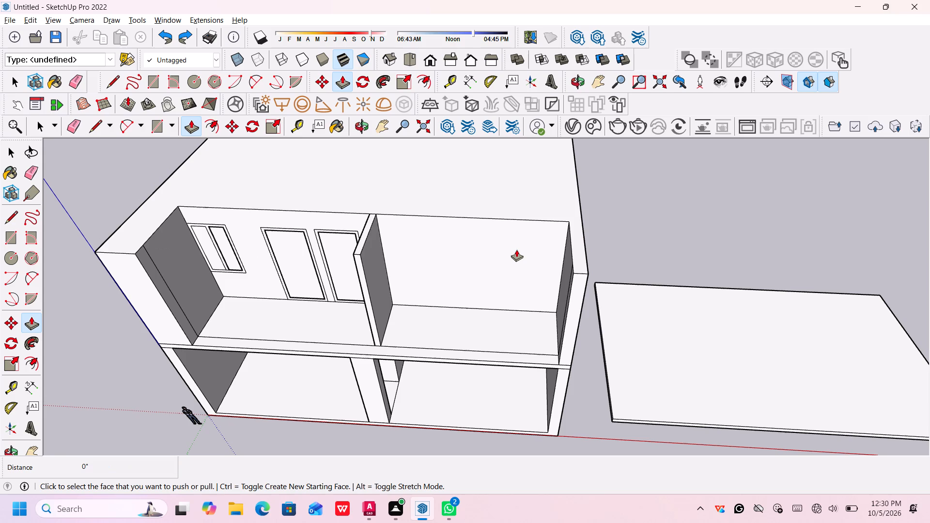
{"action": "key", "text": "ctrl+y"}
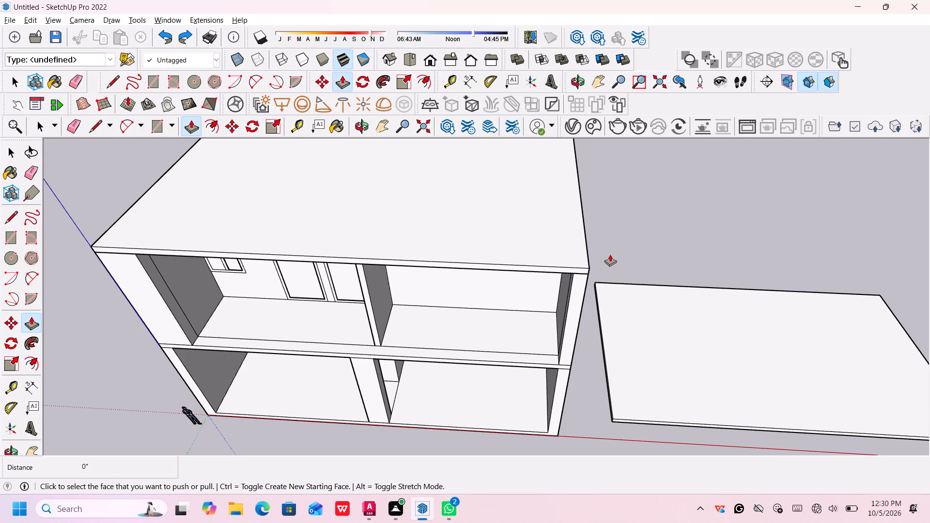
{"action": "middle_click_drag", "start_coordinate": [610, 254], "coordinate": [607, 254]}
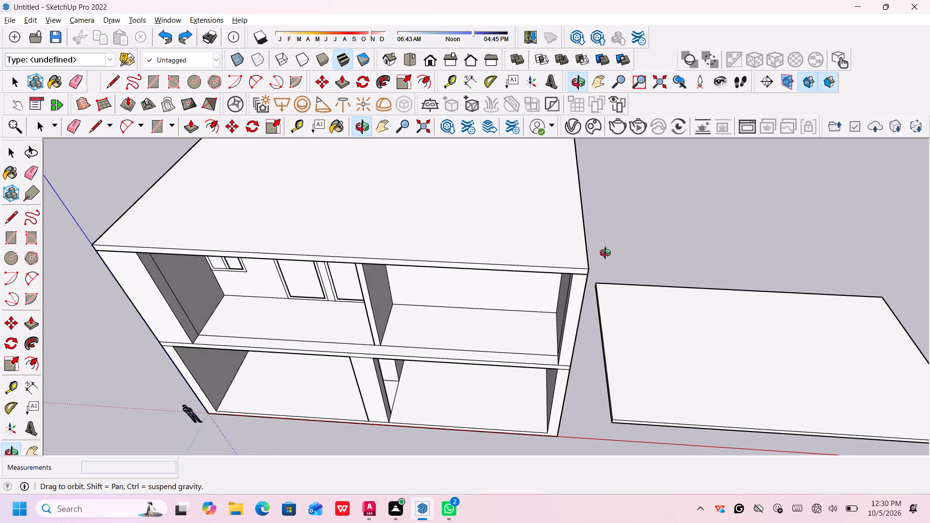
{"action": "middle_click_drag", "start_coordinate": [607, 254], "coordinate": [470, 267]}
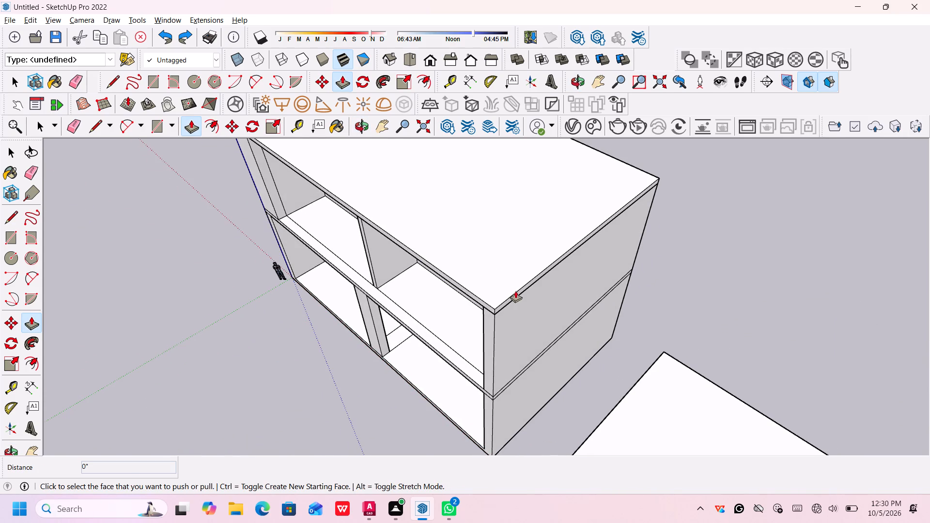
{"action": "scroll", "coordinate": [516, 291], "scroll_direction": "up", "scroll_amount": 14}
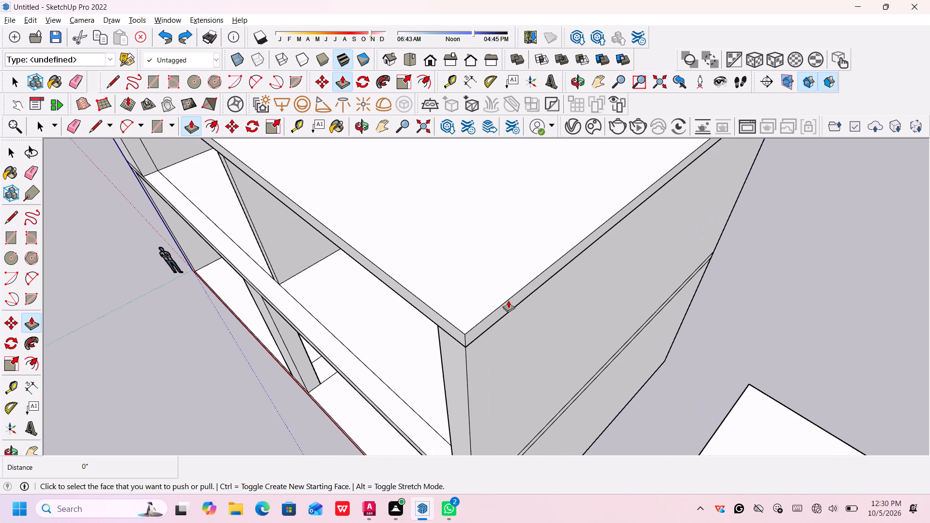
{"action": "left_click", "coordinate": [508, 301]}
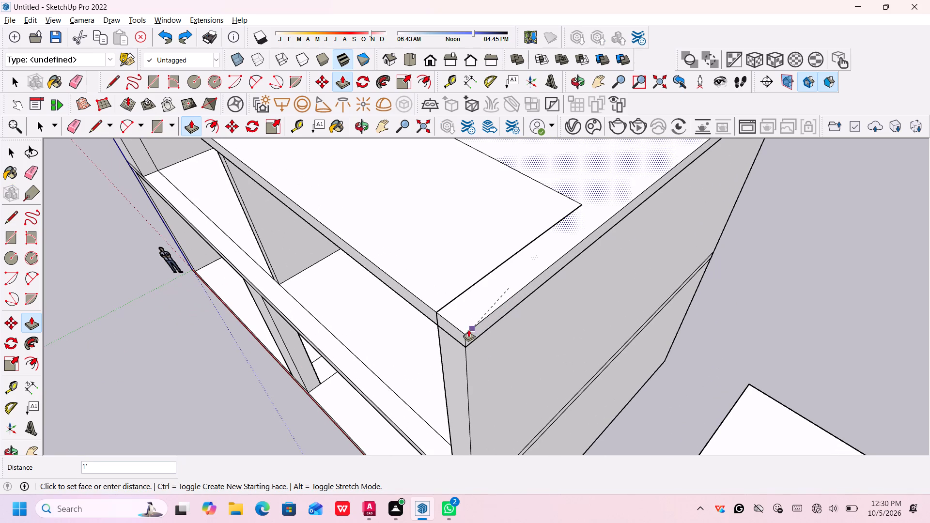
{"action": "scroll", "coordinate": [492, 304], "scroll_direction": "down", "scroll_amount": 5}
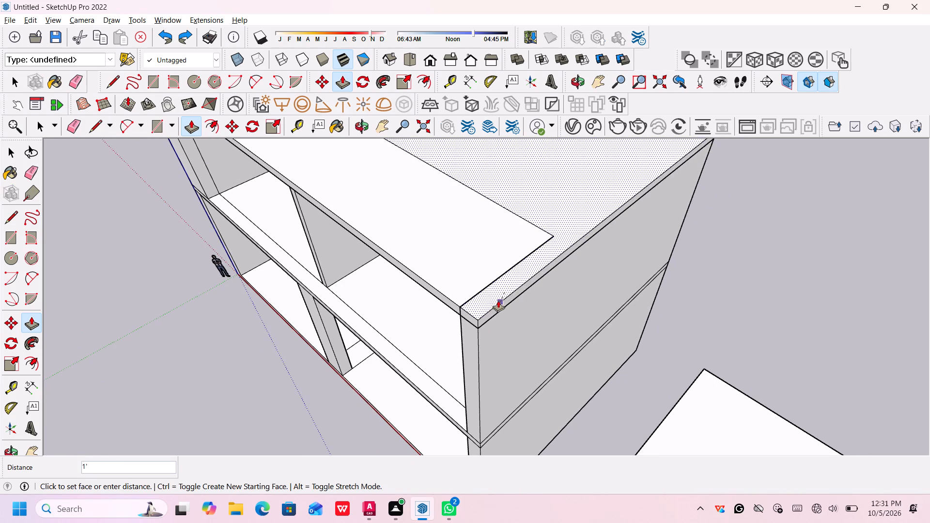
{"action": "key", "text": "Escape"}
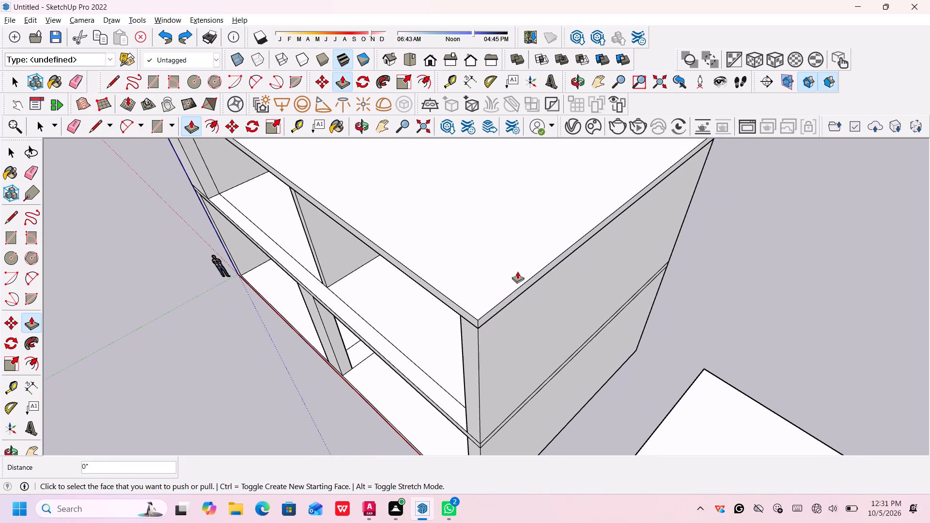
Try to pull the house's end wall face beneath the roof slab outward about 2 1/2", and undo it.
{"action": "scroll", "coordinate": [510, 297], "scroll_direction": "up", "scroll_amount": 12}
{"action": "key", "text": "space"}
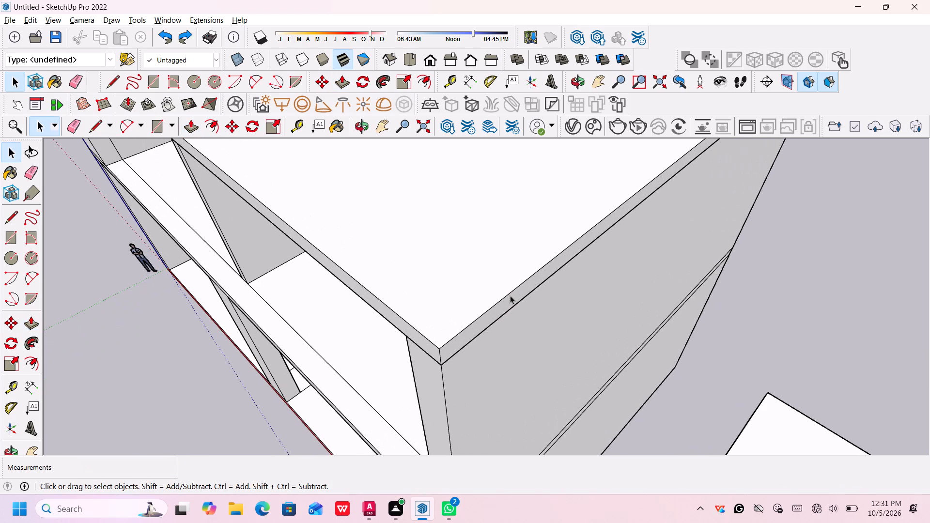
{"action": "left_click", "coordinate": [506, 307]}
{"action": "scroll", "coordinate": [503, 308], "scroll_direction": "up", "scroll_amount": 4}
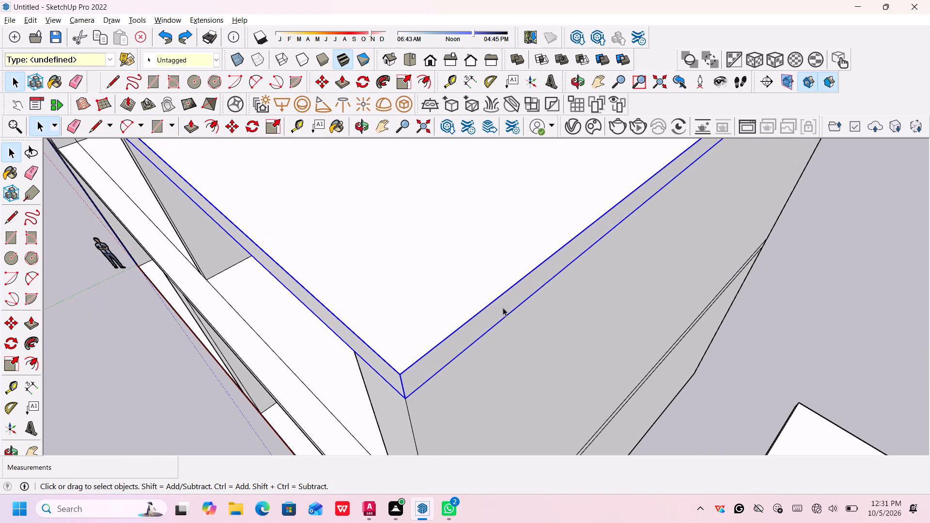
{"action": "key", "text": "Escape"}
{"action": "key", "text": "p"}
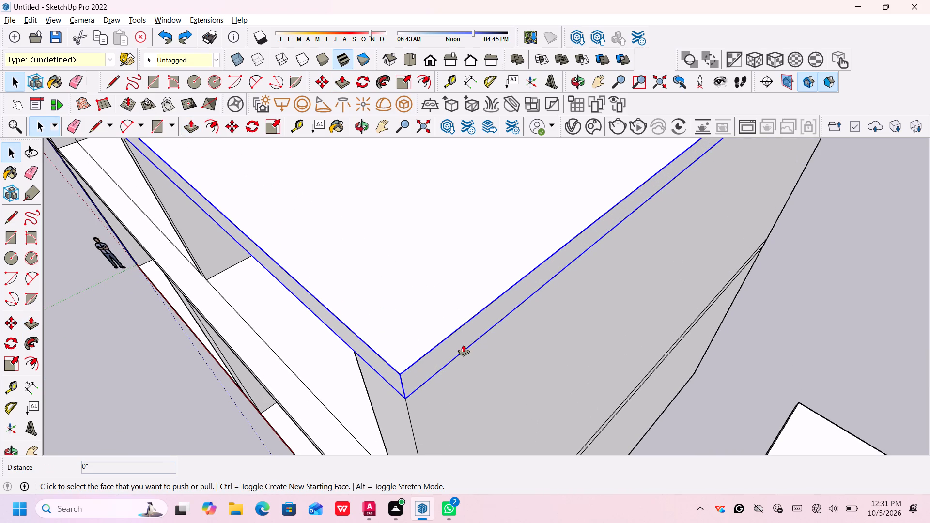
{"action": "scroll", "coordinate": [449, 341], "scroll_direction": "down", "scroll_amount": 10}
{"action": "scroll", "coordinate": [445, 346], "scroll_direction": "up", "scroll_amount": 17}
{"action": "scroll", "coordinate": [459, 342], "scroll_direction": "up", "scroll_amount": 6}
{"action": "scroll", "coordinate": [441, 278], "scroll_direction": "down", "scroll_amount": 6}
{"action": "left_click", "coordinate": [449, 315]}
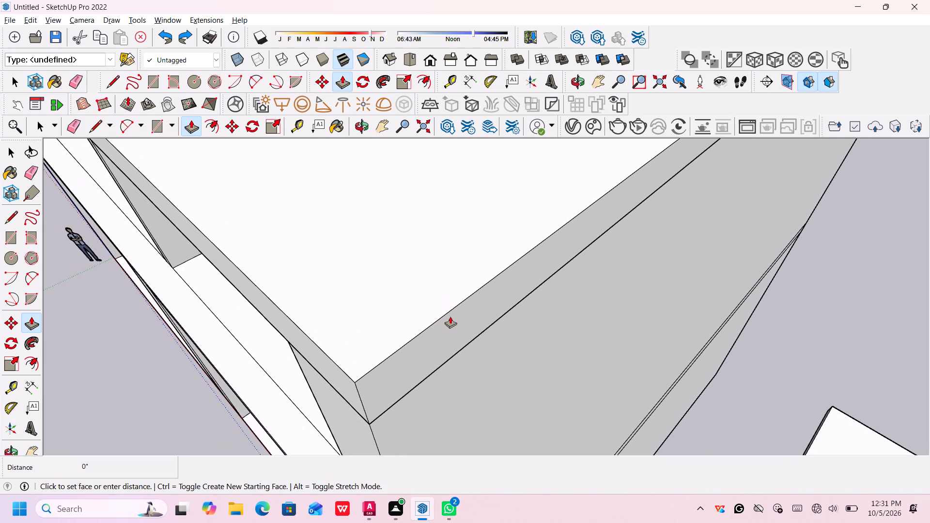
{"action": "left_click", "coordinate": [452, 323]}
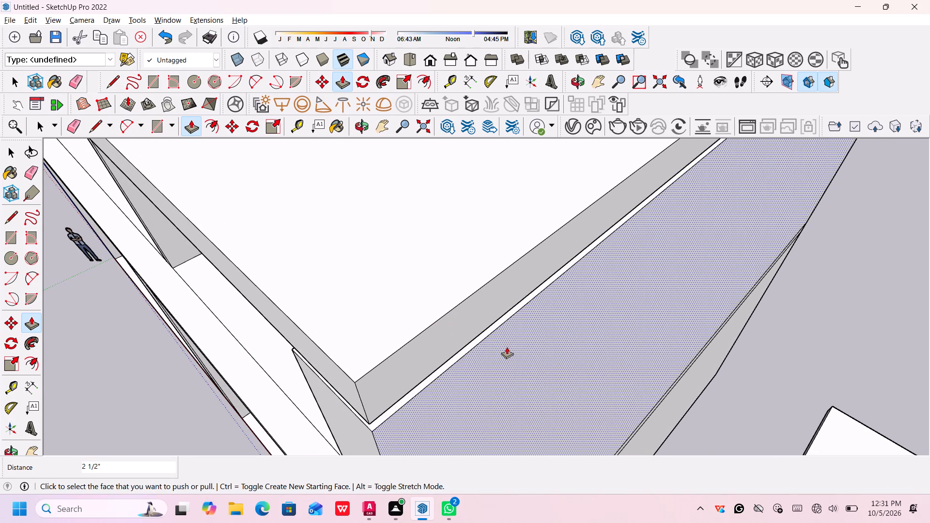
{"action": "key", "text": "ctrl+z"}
Explode the roof slab group over the upper floor.
{"action": "key", "text": "space"}
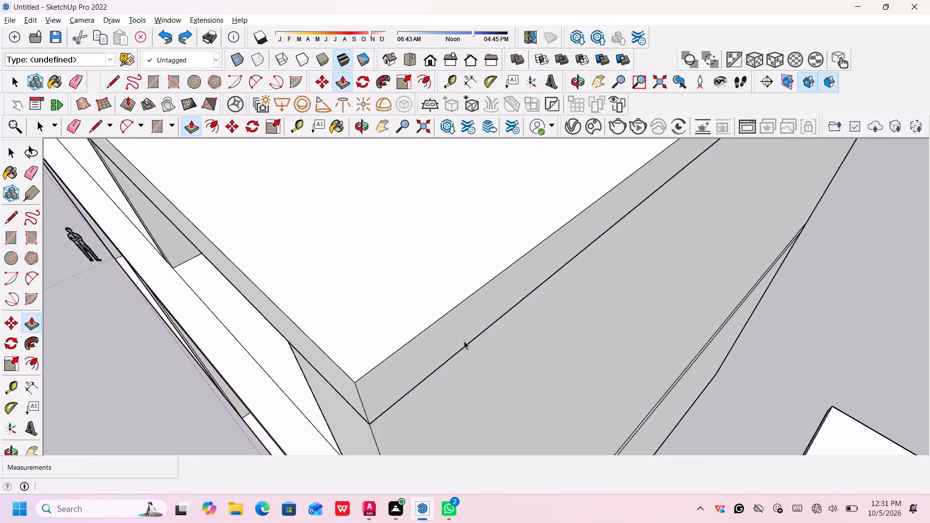
{"action": "left_click", "coordinate": [458, 331]}
{"action": "scroll", "coordinate": [456, 324], "scroll_direction": "down", "scroll_amount": 12}
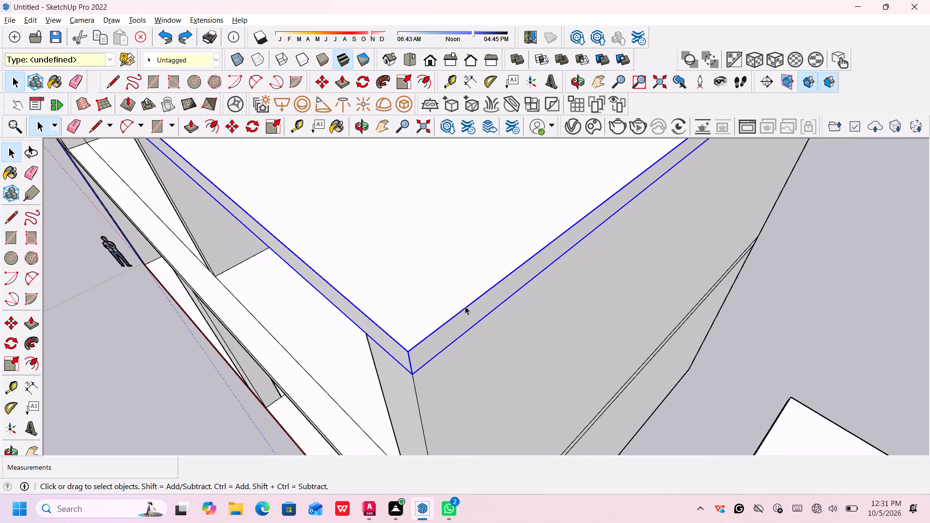
{"action": "right_click", "coordinate": [465, 292]}
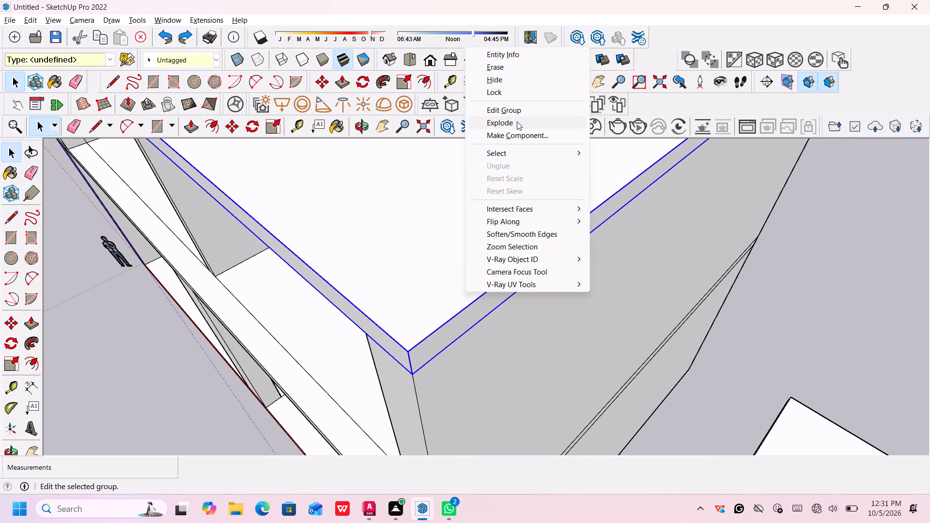
{"action": "left_click", "coordinate": [517, 122]}
Push the exploded roof slab's end face inward 32' to the central dividing wall.
{"action": "scroll", "coordinate": [473, 318], "scroll_direction": "up", "scroll_amount": 1}
{"action": "left_click", "coordinate": [473, 318]}
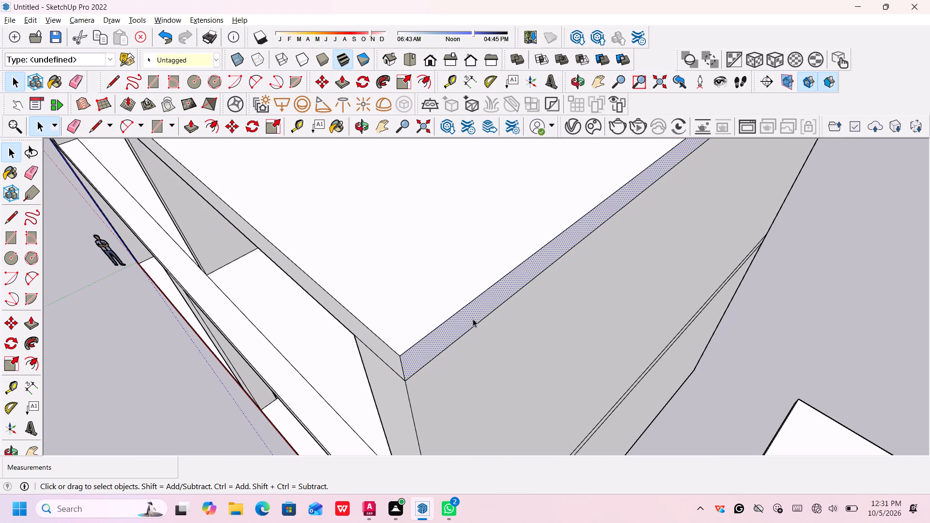
{"action": "right_click", "coordinate": [473, 319]}
{"action": "left_click", "coordinate": [473, 318]}
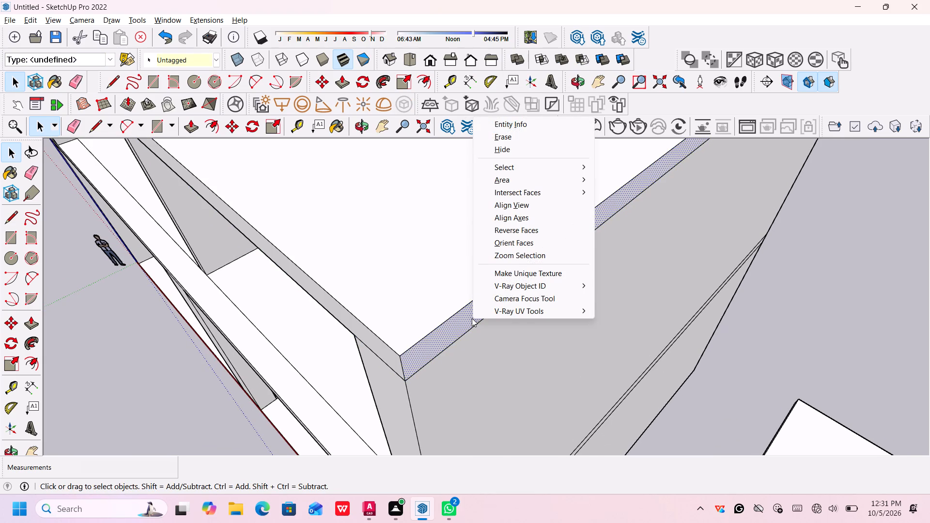
{"action": "key", "text": "p"}
{"action": "key", "text": "space"}
{"action": "key", "text": "space"}
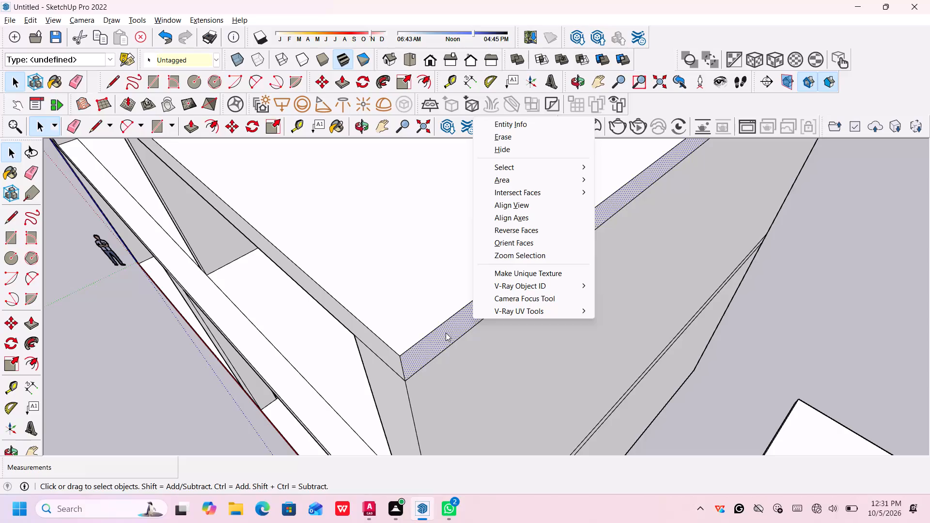
{"action": "key", "text": "Escape"}
{"action": "key", "text": "p"}
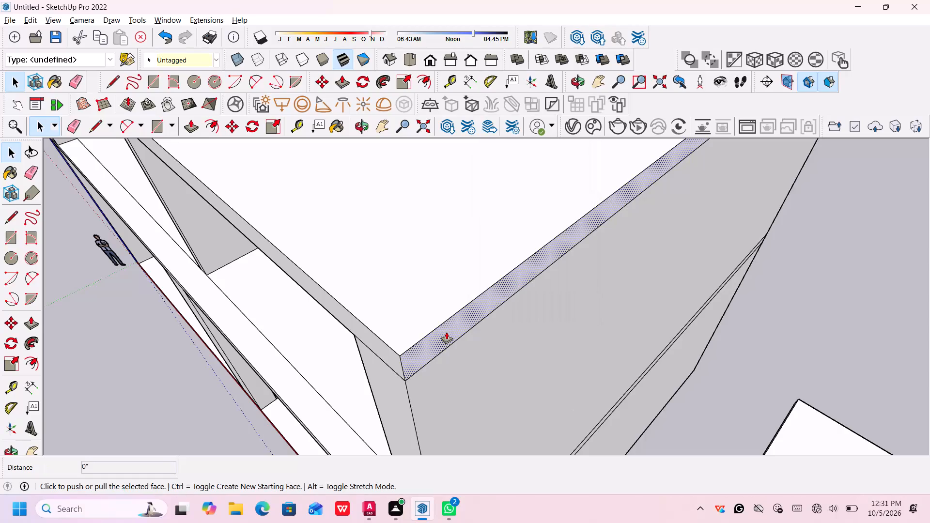
{"action": "left_click", "coordinate": [446, 332]}
{"action": "scroll", "coordinate": [344, 273], "scroll_direction": "down", "scroll_amount": 3}
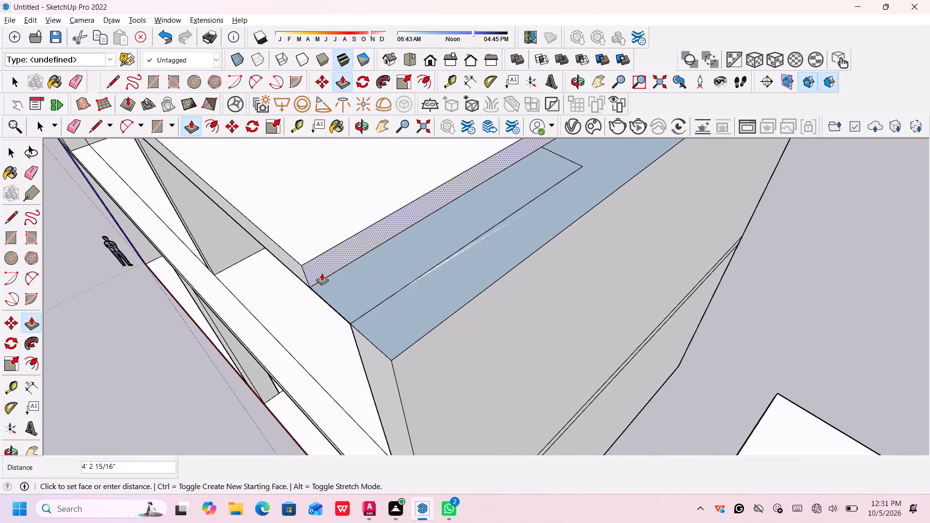
{"action": "scroll", "coordinate": [322, 273], "scroll_direction": "down", "scroll_amount": 3}
{"action": "scroll", "coordinate": [283, 204], "scroll_direction": "down", "scroll_amount": 3}
{"action": "scroll", "coordinate": [230, 209], "scroll_direction": "down", "scroll_amount": 3}
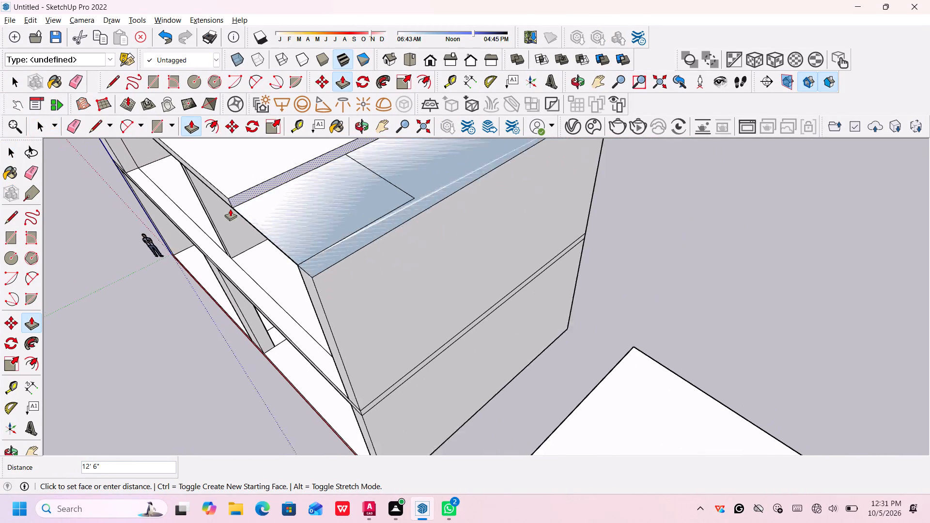
{"action": "scroll", "coordinate": [230, 209], "scroll_direction": "down", "scroll_amount": 2}
{"action": "scroll", "coordinate": [181, 169], "scroll_direction": "up", "scroll_amount": 8}
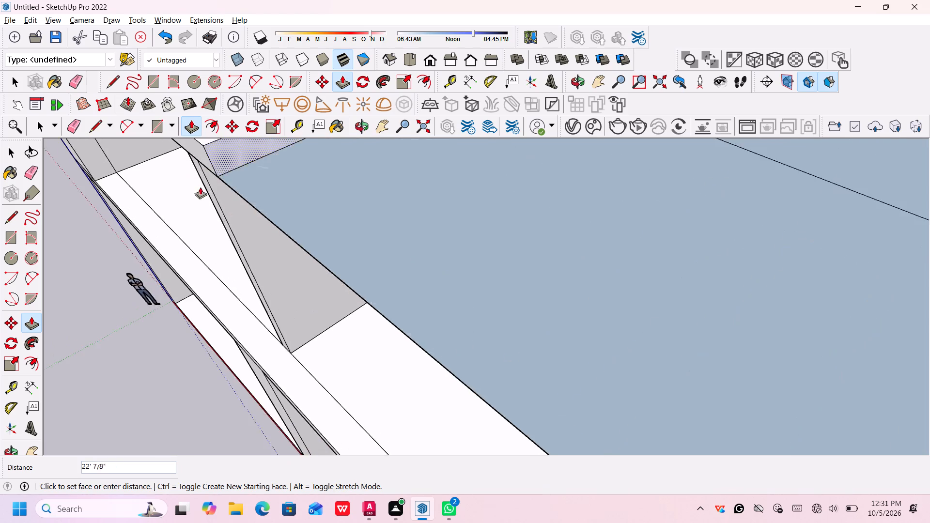
{"action": "scroll", "coordinate": [201, 176], "scroll_direction": "up", "scroll_amount": 4}
{"action": "scroll", "coordinate": [204, 155], "scroll_direction": "down", "scroll_amount": 5}
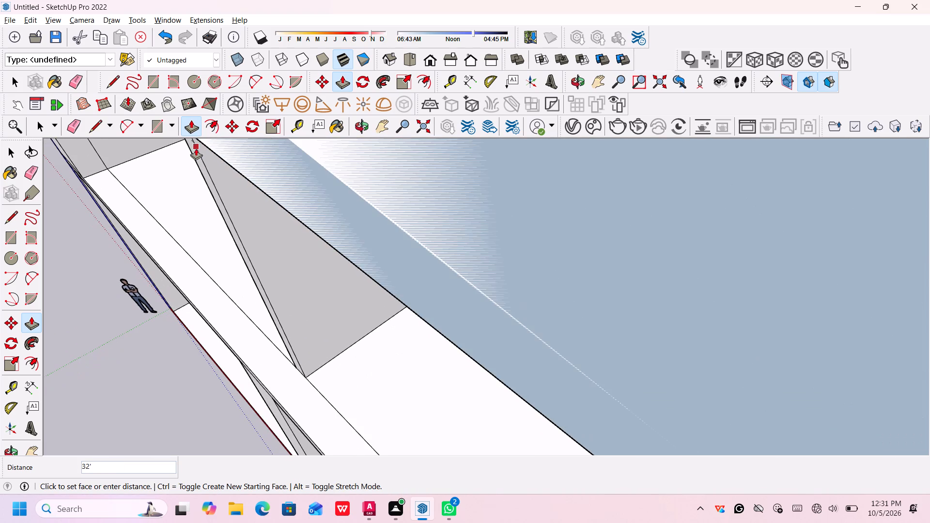
{"action": "left_click", "coordinate": [198, 154]}
Delete the rectangular face covering the upper-floor room beside the central dividing wall.
{"action": "scroll", "coordinate": [272, 223], "scroll_direction": "down", "scroll_amount": 12}
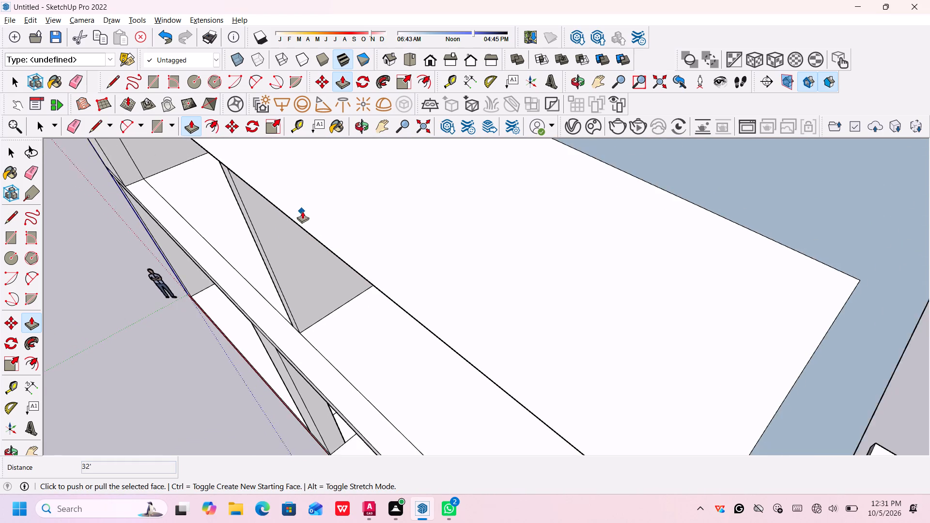
{"action": "scroll", "coordinate": [302, 211], "scroll_direction": "down", "scroll_amount": 20}
{"action": "scroll", "coordinate": [302, 211], "scroll_direction": "down", "scroll_amount": 3}
{"action": "middle_click_drag", "start_coordinate": [426, 212], "coordinate": [431, 228]}
{"action": "middle_click", "coordinate": [431, 228]}
{"action": "middle_click_drag", "start_coordinate": [434, 231], "coordinate": [449, 255]}
{"action": "middle_click", "coordinate": [449, 256]}
{"action": "middle_click_drag", "start_coordinate": [451, 261], "coordinate": [453, 265]}
{"action": "middle_click_drag", "start_coordinate": [453, 265], "coordinate": [476, 292]}
{"action": "middle_click", "coordinate": [477, 293]}
{"action": "middle_click", "coordinate": [480, 297]}
{"action": "key", "text": "Escape"}
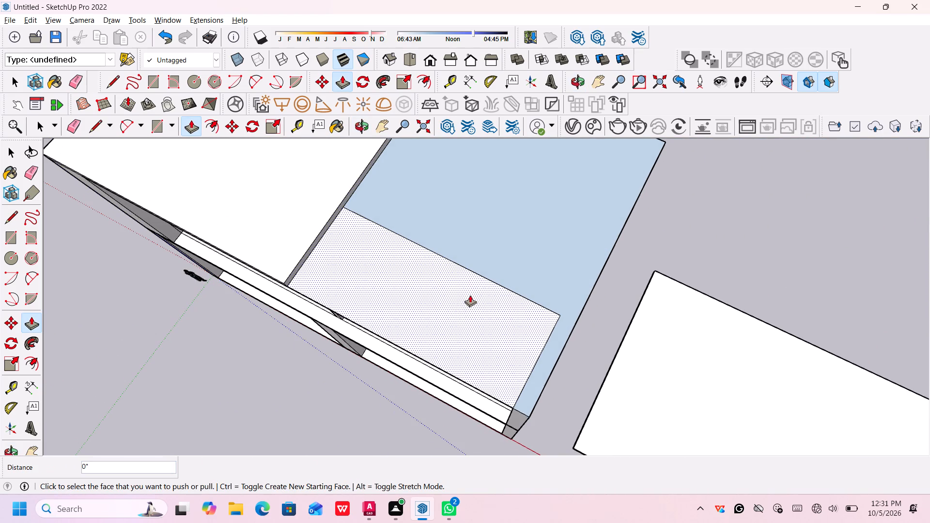
{"action": "key", "text": "space"}
{"action": "left_click", "coordinate": [453, 326]}
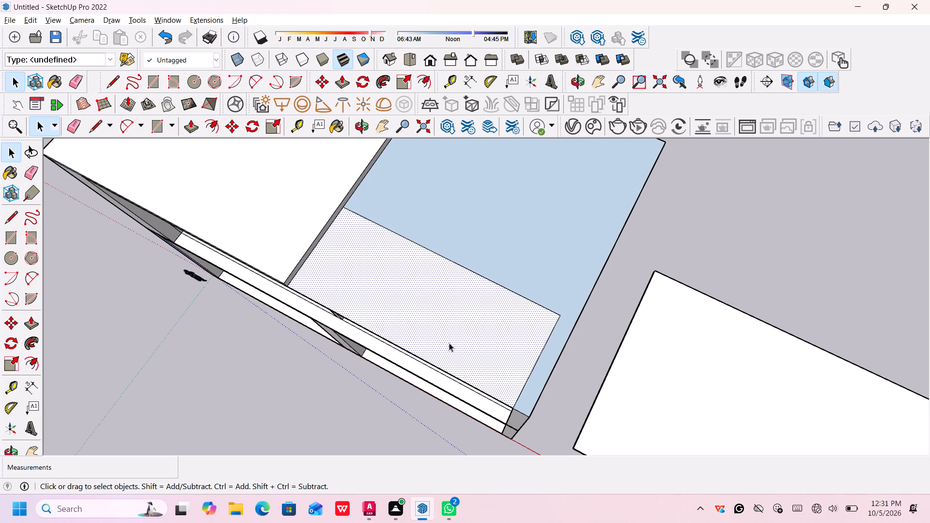
{"action": "key", "text": "Delete"}
Examine the uncovered upper-floor room, the dividing wall and the remaining top face from the front and above.
{"action": "scroll", "coordinate": [465, 331], "scroll_direction": "down", "scroll_amount": 3}
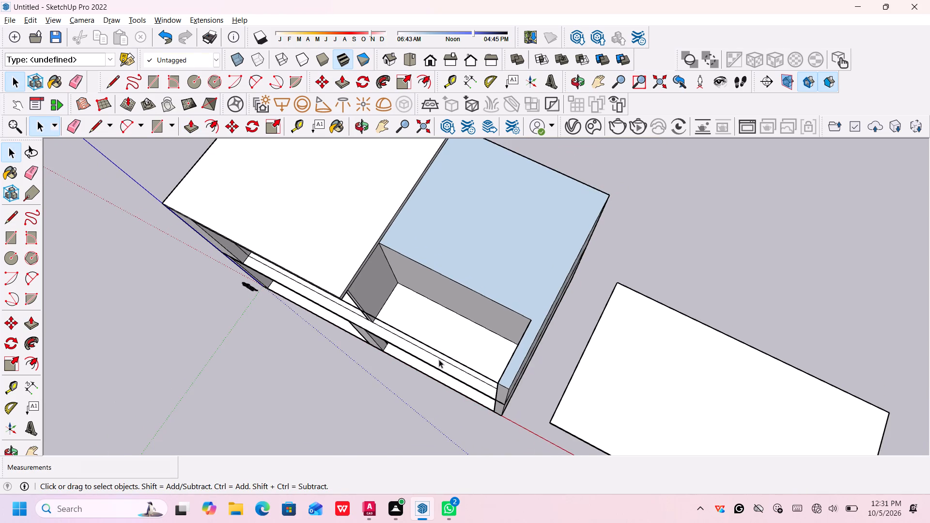
{"action": "scroll", "coordinate": [442, 345], "scroll_direction": "up", "scroll_amount": 4}
{"action": "left_click", "coordinate": [437, 354]}
{"action": "key", "text": "o"}
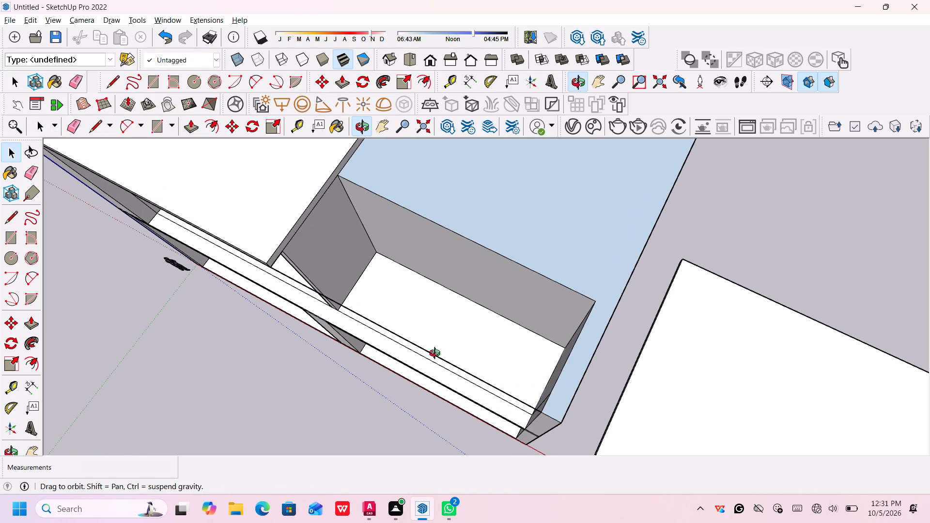
{"action": "middle_click_drag", "start_coordinate": [432, 361], "coordinate": [445, 224]}
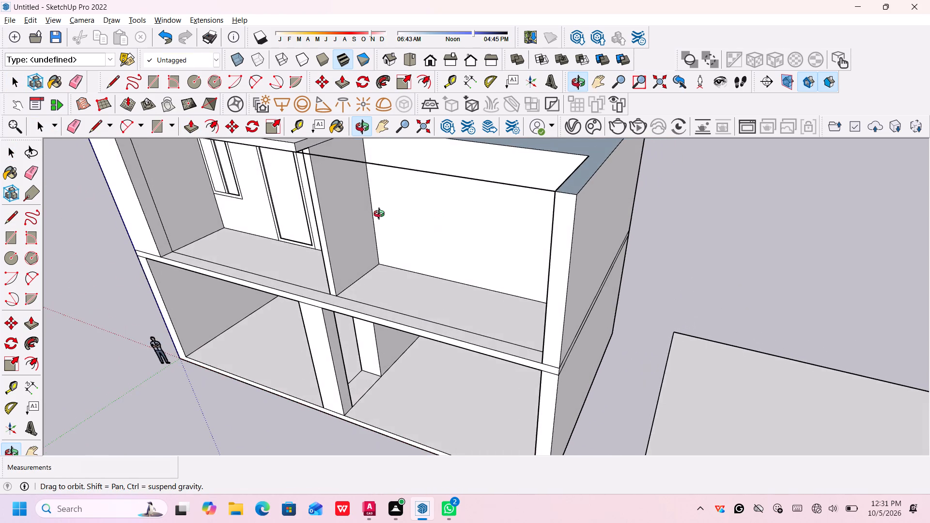
{"action": "scroll", "coordinate": [380, 214], "scroll_direction": "down", "scroll_amount": 4}
{"action": "middle_click_drag", "start_coordinate": [385, 226], "coordinate": [389, 203]}
{"action": "scroll", "coordinate": [386, 226], "scroll_direction": "down", "scroll_amount": 4}
{"action": "scroll", "coordinate": [390, 204], "scroll_direction": "up", "scroll_amount": 1}
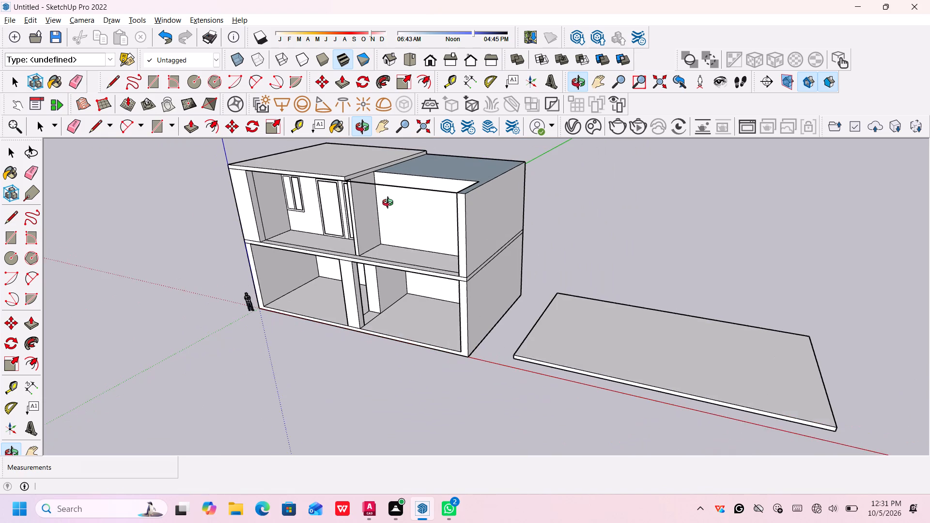
{"action": "scroll", "coordinate": [393, 208], "scroll_direction": "up", "scroll_amount": 6}
{"action": "middle_click_drag", "start_coordinate": [406, 189], "coordinate": [446, 170]}
{"action": "middle_click_drag", "start_coordinate": [449, 234], "coordinate": [424, 271]}
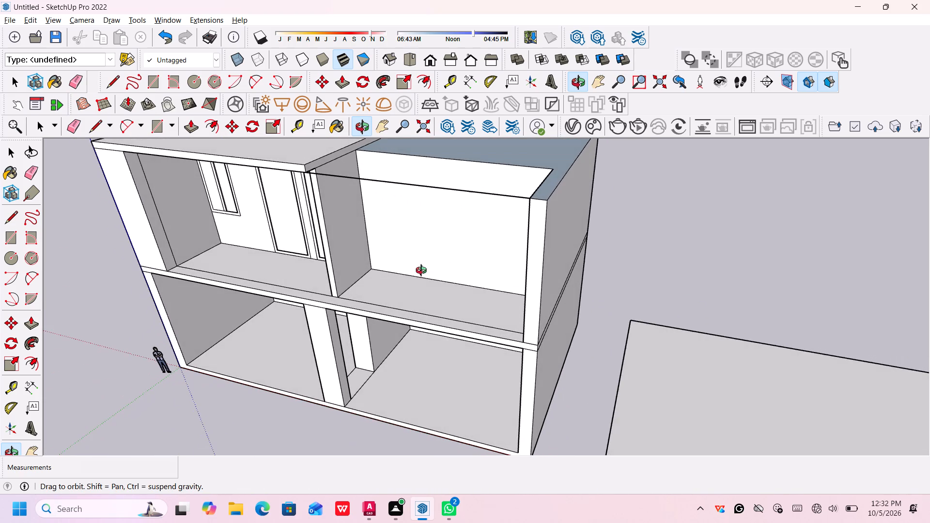
{"action": "scroll", "coordinate": [420, 263], "scroll_direction": "up", "scroll_amount": 3}
{"action": "scroll", "coordinate": [378, 181], "scroll_direction": "up", "scroll_amount": 2}
{"action": "middle_click_drag", "start_coordinate": [390, 168], "coordinate": [396, 236]}
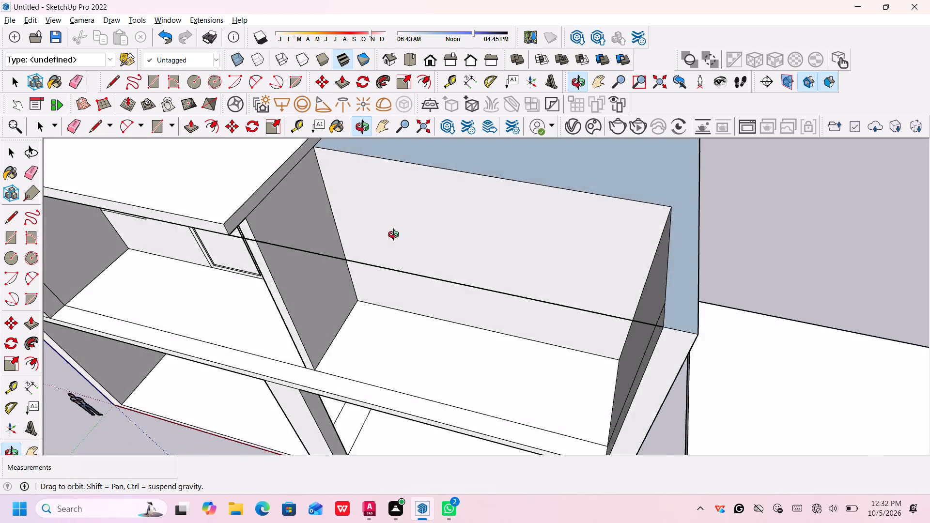
{"action": "middle_click_drag", "start_coordinate": [396, 236], "coordinate": [365, 296]}
{"action": "scroll", "coordinate": [481, 177], "scroll_direction": "up", "scroll_amount": 2}
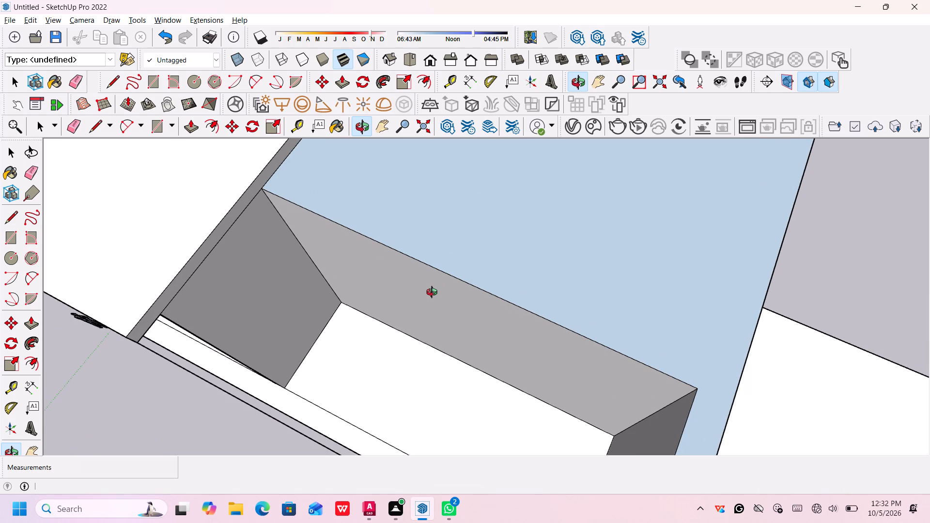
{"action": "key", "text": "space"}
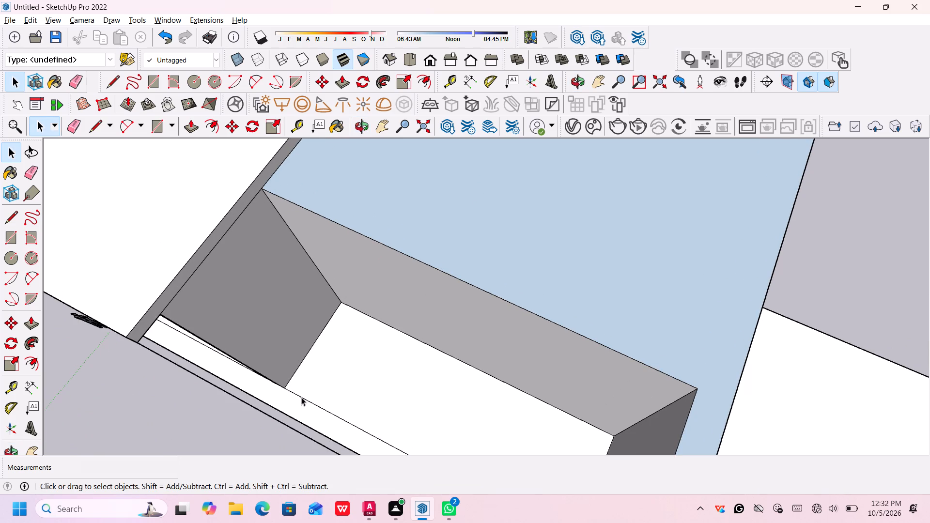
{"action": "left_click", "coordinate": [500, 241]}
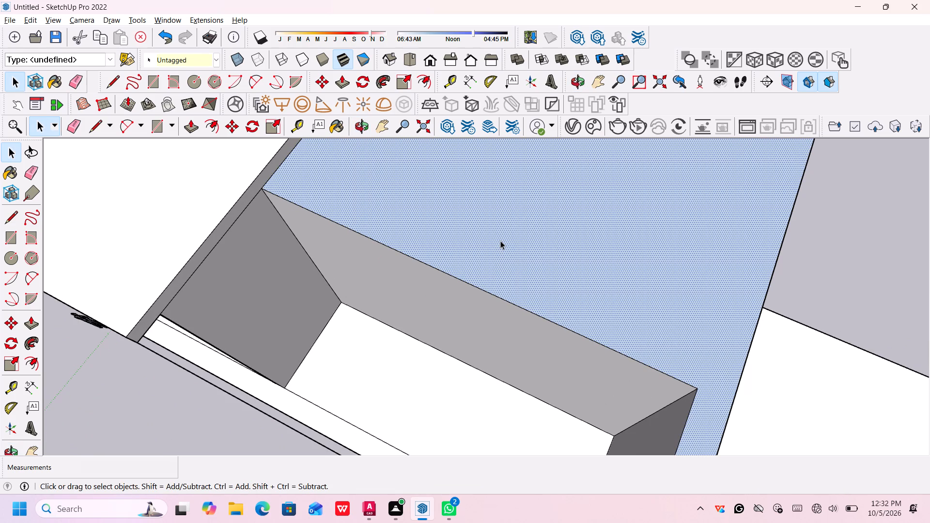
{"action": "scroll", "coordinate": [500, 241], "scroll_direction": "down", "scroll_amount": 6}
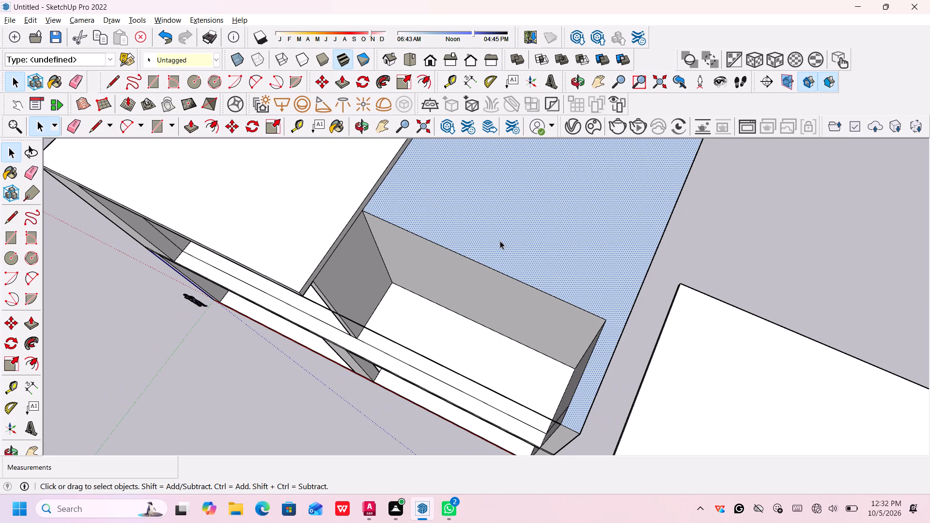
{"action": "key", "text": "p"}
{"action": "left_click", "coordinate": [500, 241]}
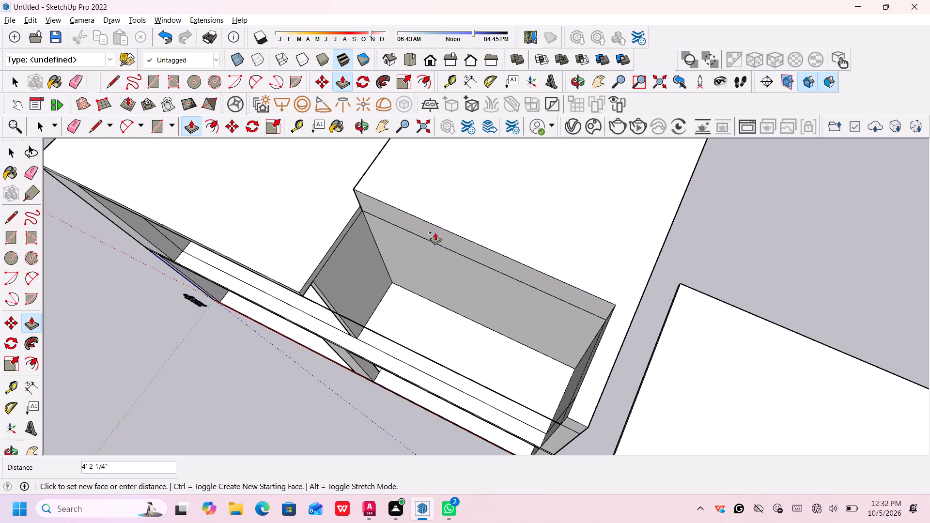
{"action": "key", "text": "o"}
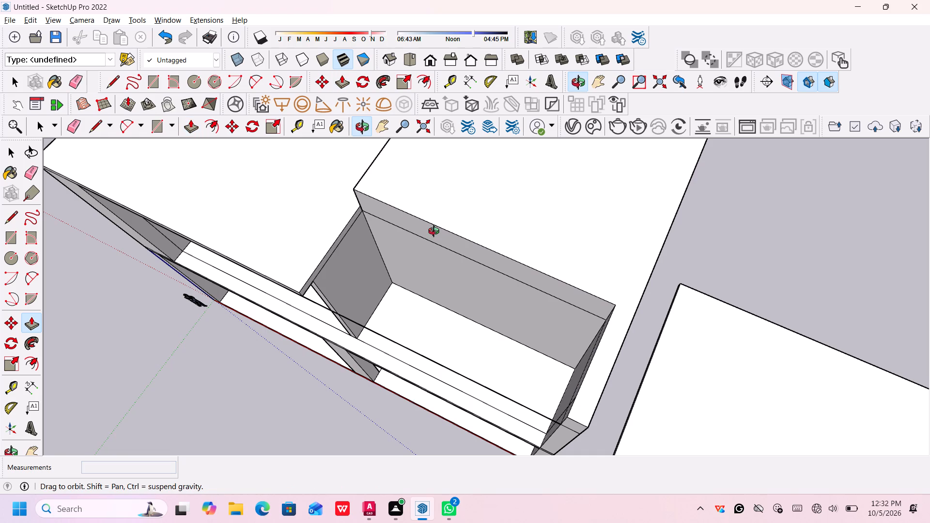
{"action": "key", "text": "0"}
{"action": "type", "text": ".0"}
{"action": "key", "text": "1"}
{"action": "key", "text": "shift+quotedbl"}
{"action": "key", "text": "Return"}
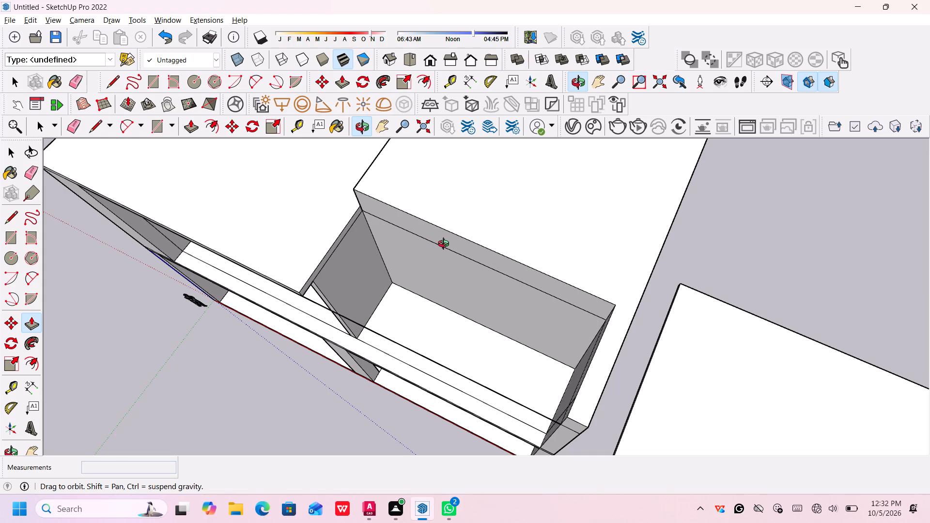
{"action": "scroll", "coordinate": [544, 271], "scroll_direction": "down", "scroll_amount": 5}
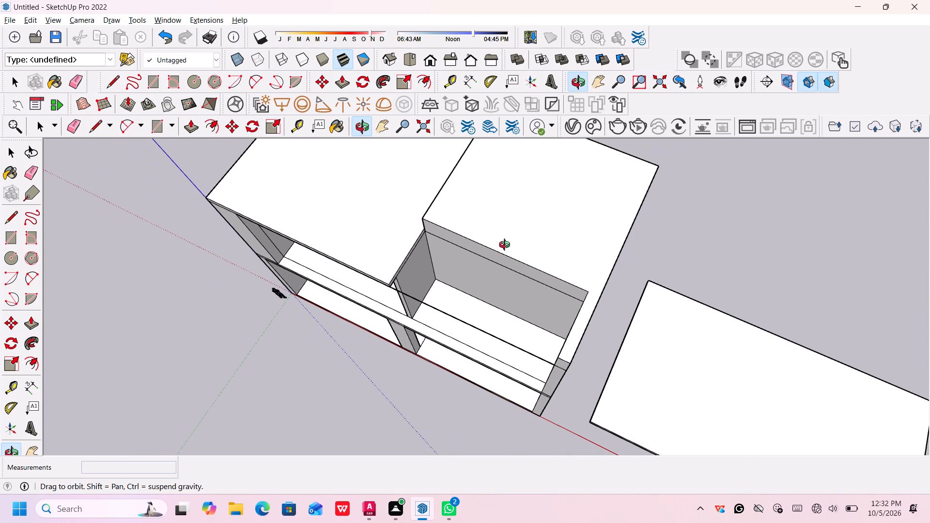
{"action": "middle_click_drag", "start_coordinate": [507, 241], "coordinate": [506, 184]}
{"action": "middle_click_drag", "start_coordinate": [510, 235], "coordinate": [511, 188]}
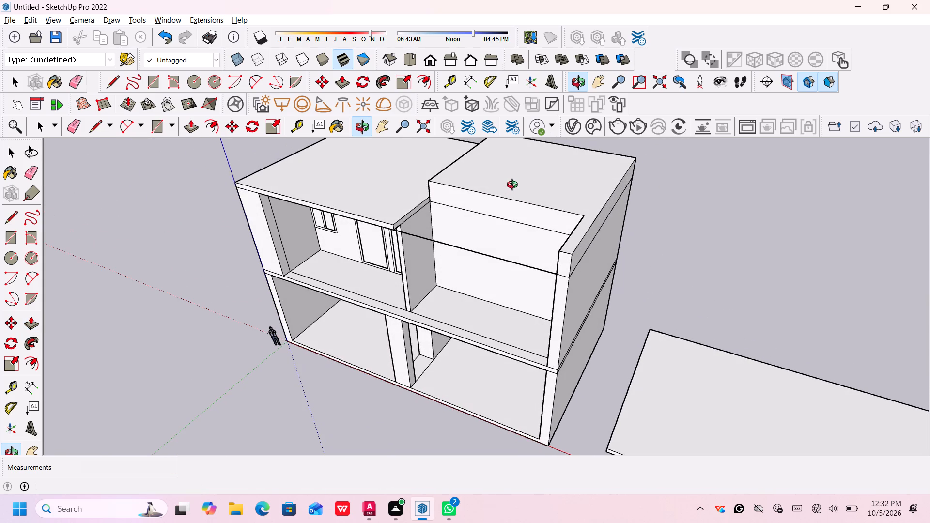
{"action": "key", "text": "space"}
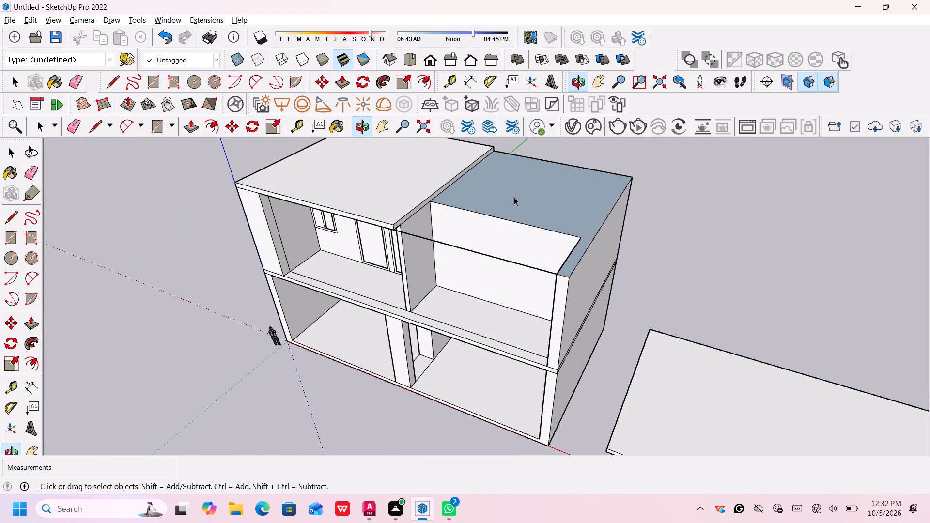
Push/Pull the top face around the uncovered upper-floor room by 0.01".
{"action": "key", "text": "p"}
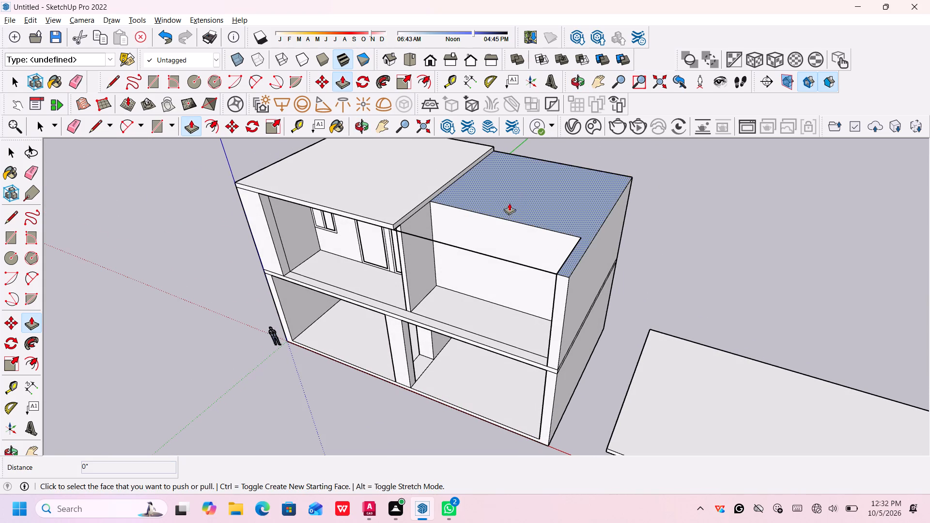
{"action": "left_click", "coordinate": [512, 200]}
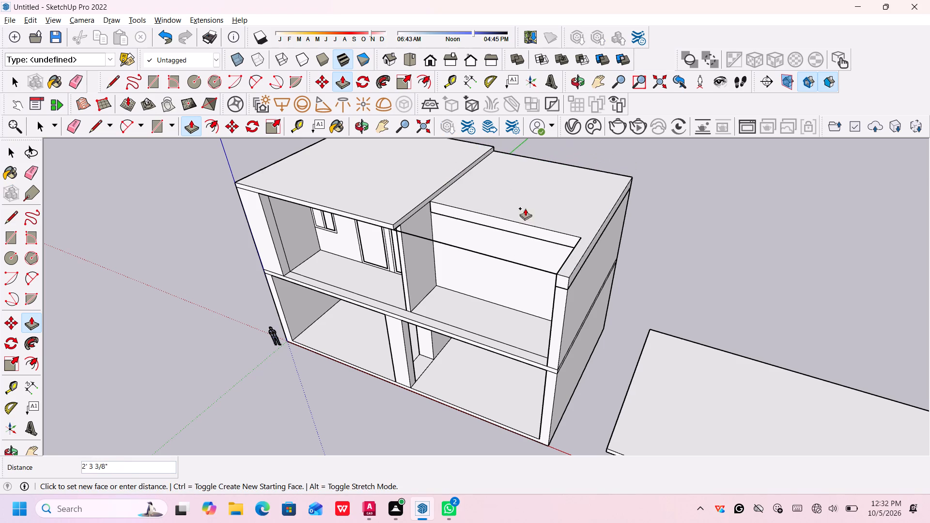
{"action": "key", "text": "0"}
{"action": "key", "text": "period"}
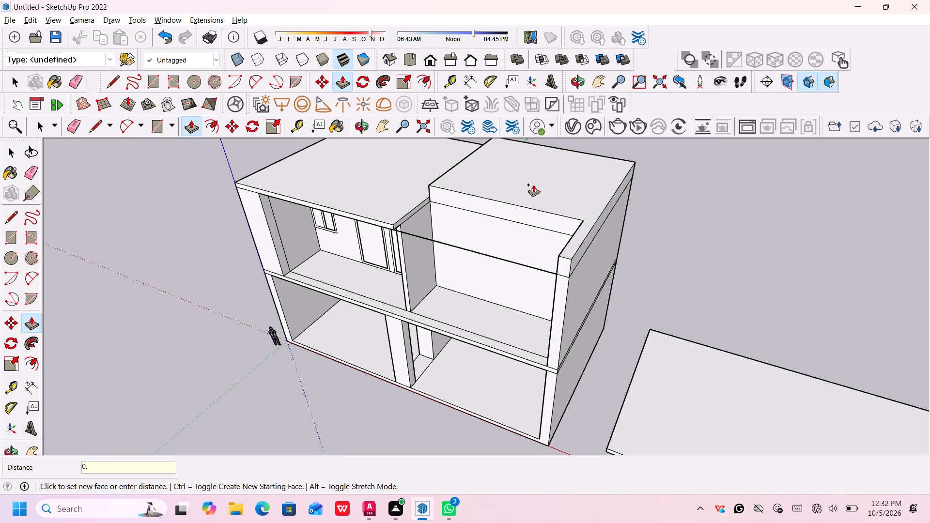
{"action": "key", "text": "0"}
{"action": "key", "text": "1"}
{"action": "key", "text": "shift+quotedbl"}
{"action": "key", "text": "Return"}
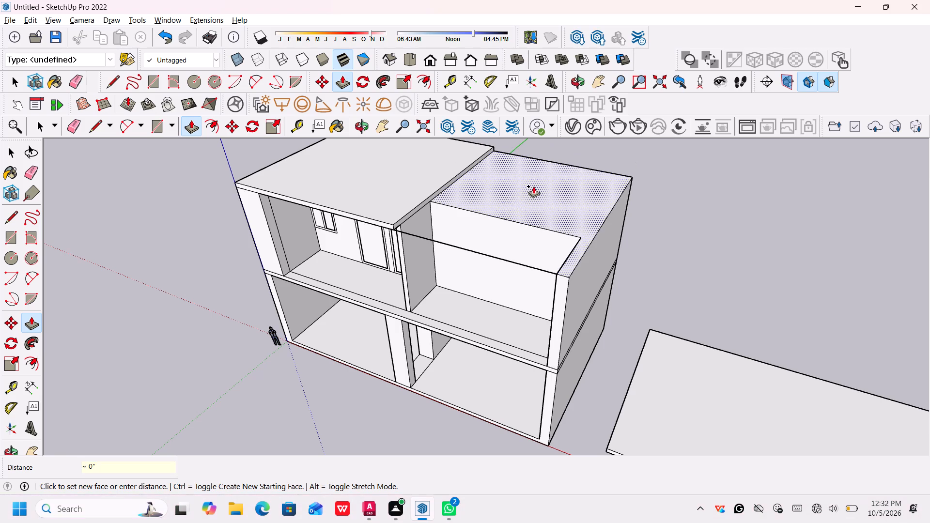
{"action": "scroll", "coordinate": [435, 222], "scroll_direction": "up", "scroll_amount": 6}
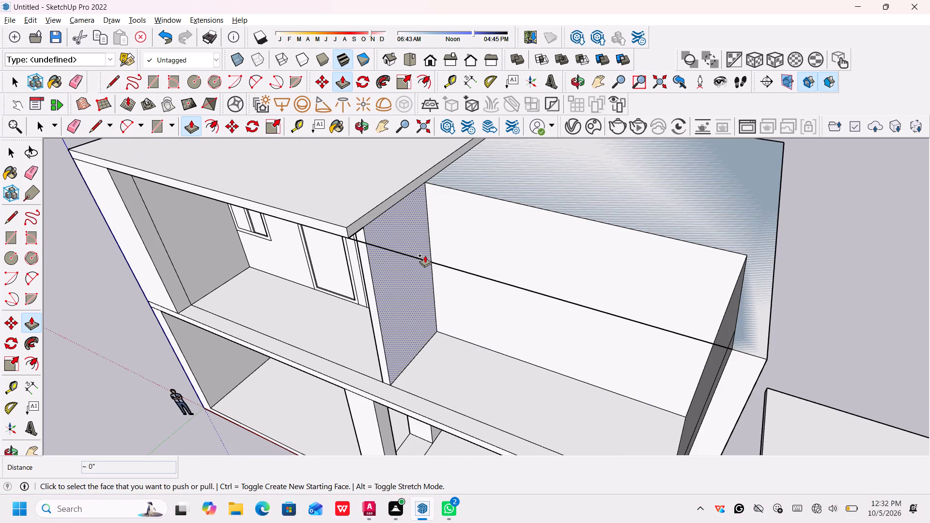
{"action": "key", "text": "Escape"}
{"action": "key", "text": "Escape"}
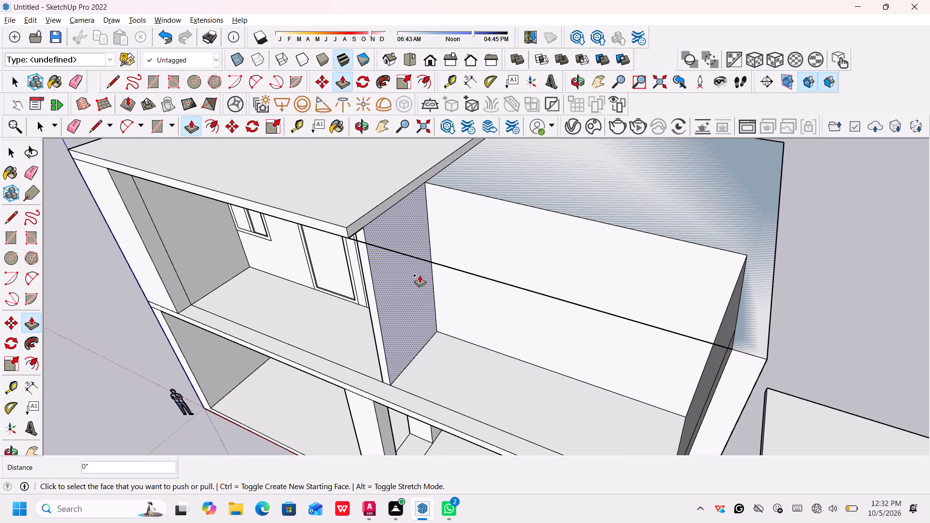
Delete the loose edge spanning the open front of the uncovered upper-floor room at roof level.
{"action": "key", "text": "space"}
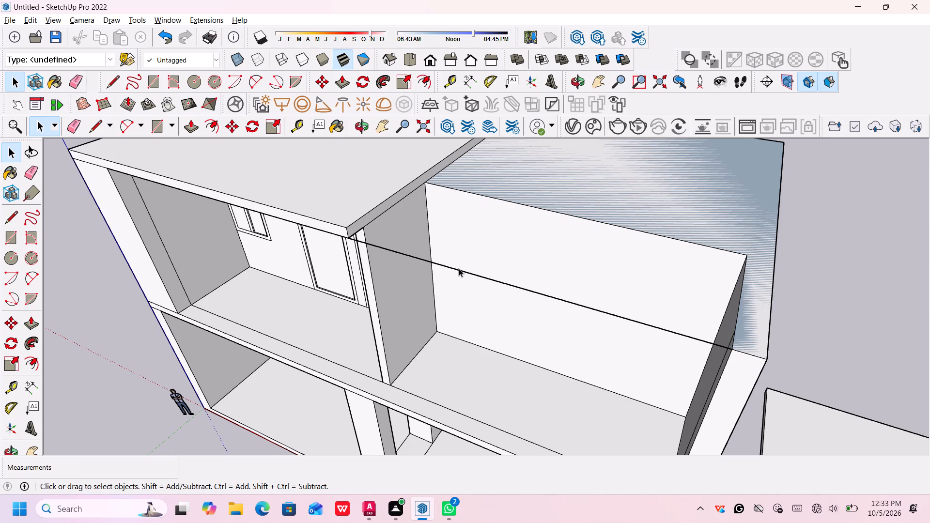
{"action": "left_click", "coordinate": [459, 270]}
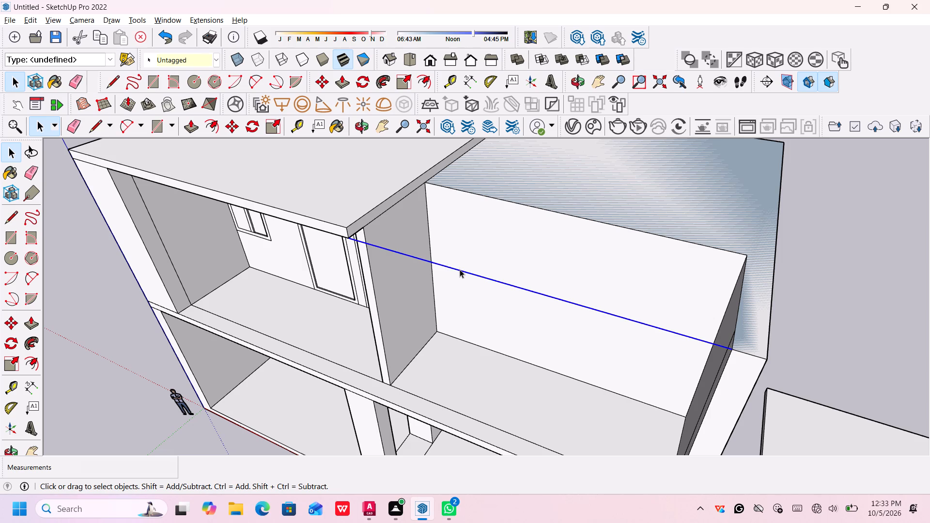
{"action": "key", "text": "Delete"}
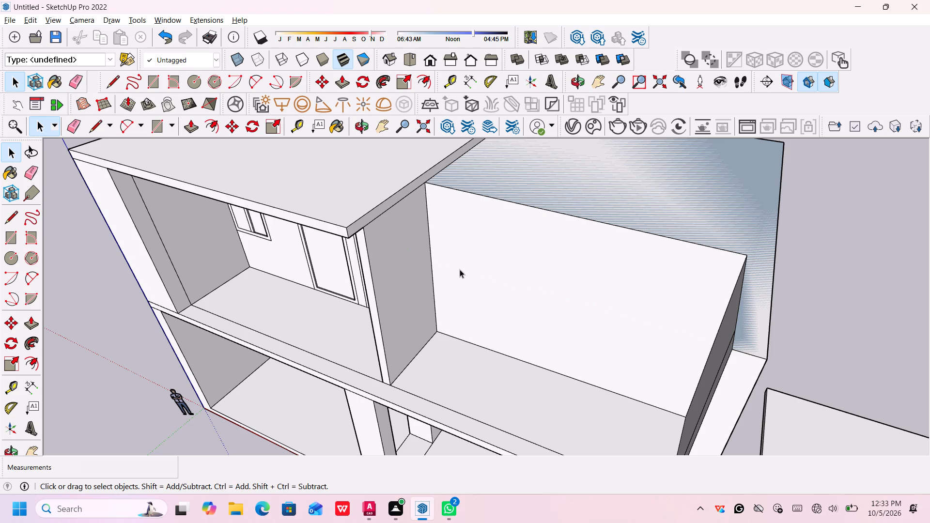
Draw a window rectangle about 9' 3" by 7' 8" on the uncovered room's back wall, beside the dividing wall.
{"action": "scroll", "coordinate": [477, 259], "scroll_direction": "down", "scroll_amount": 4}
{"action": "scroll", "coordinate": [531, 230], "scroll_direction": "down", "scroll_amount": 1}
{"action": "middle_click", "coordinate": [507, 223]}
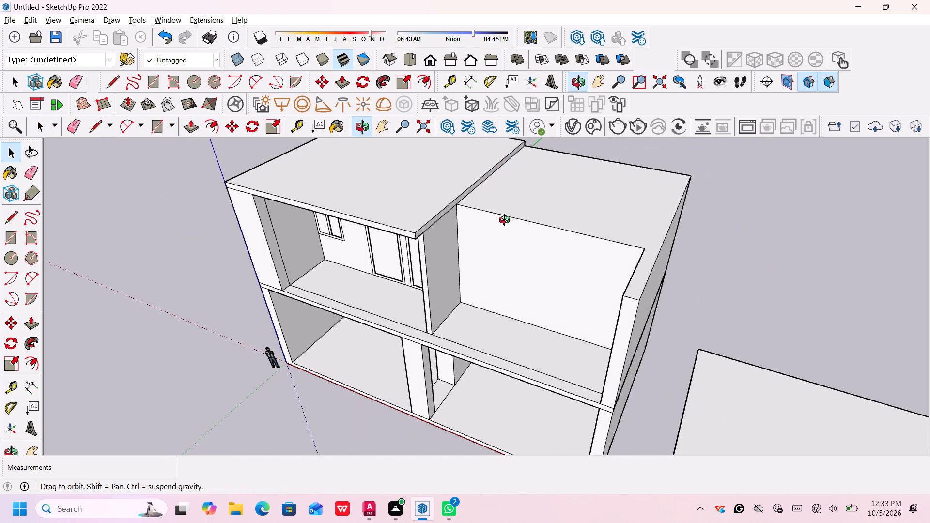
{"action": "middle_click_drag", "start_coordinate": [518, 215], "coordinate": [523, 231]}
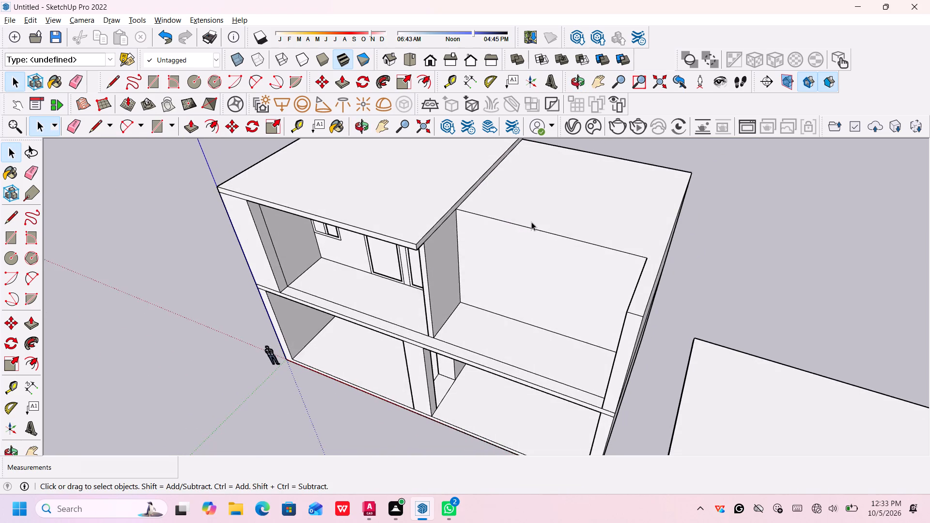
{"action": "scroll", "coordinate": [534, 222], "scroll_direction": "down", "scroll_amount": 4}
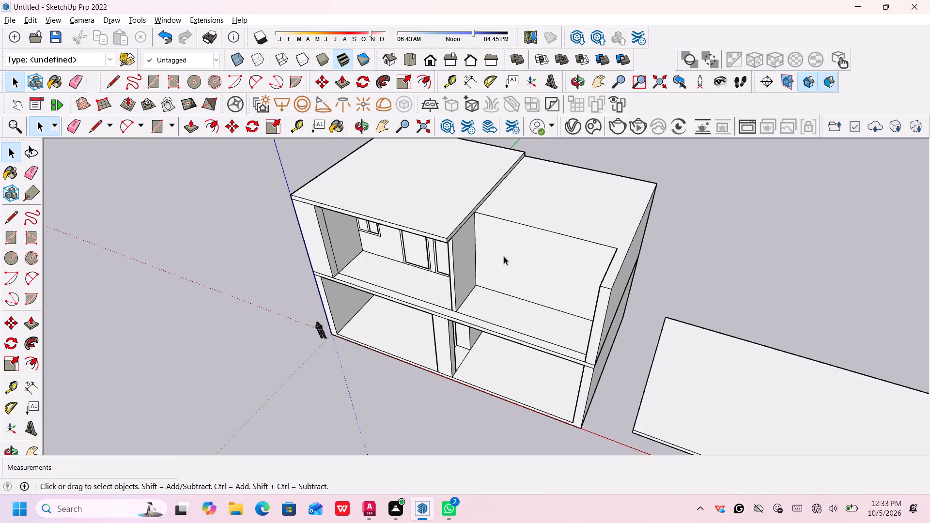
{"action": "middle_click_drag", "start_coordinate": [482, 272], "coordinate": [529, 246]}
{"action": "scroll", "coordinate": [492, 276], "scroll_direction": "up", "scroll_amount": 4}
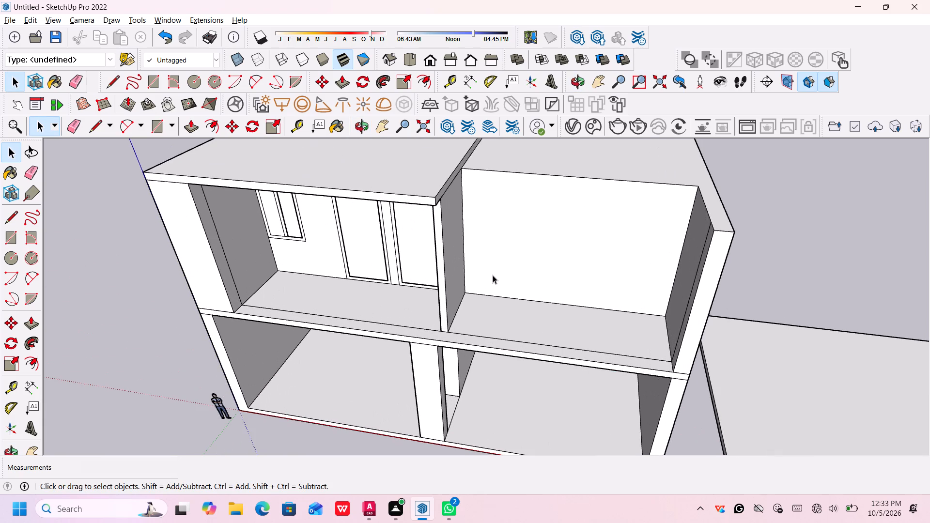
{"action": "key", "text": "Return"}
{"action": "key", "text": "r"}
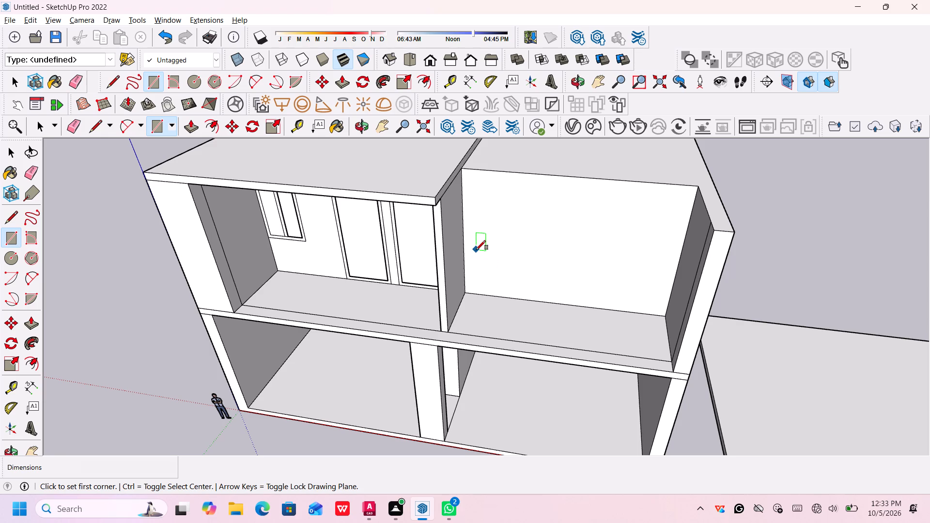
{"action": "middle_click_drag", "start_coordinate": [477, 253], "coordinate": [498, 221]}
{"action": "middle_click_drag", "start_coordinate": [499, 220], "coordinate": [535, 178]}
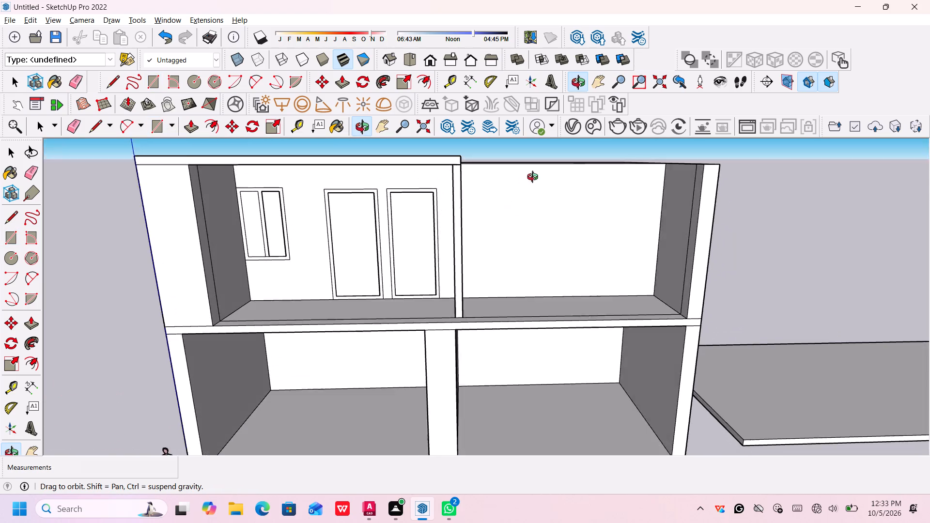
{"action": "middle_click_drag", "start_coordinate": [535, 178], "coordinate": [538, 177]}
{"action": "middle_click_drag", "start_coordinate": [539, 177], "coordinate": [545, 172]}
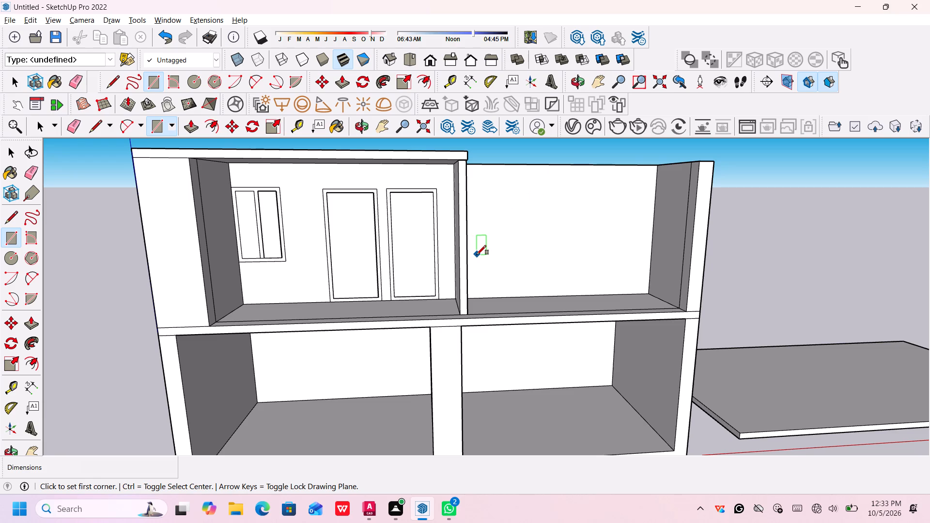
{"action": "left_click", "coordinate": [476, 250]}
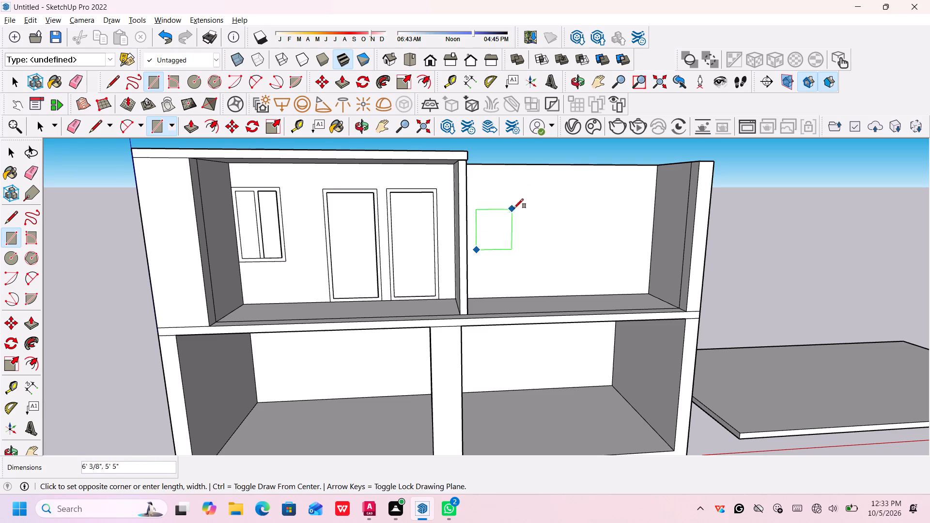
{"action": "left_click", "coordinate": [527, 187]}
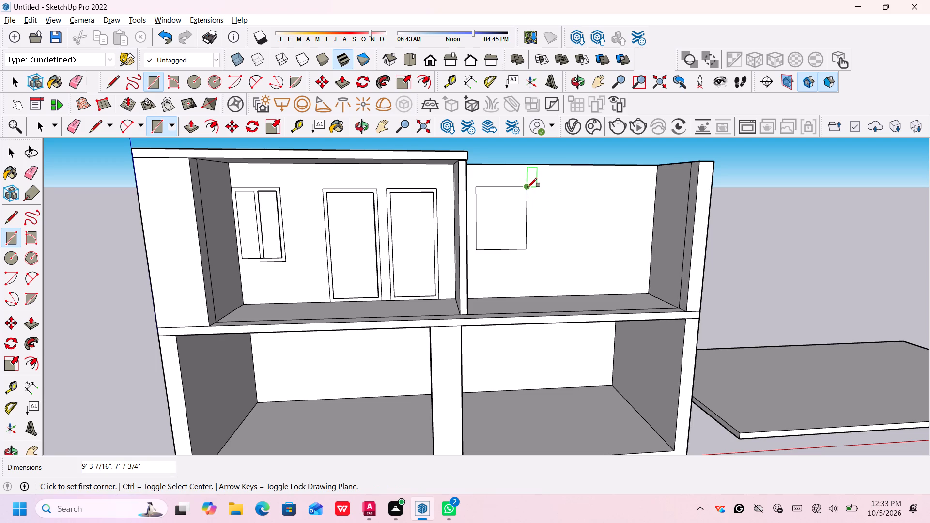
{"action": "key", "text": "space"}
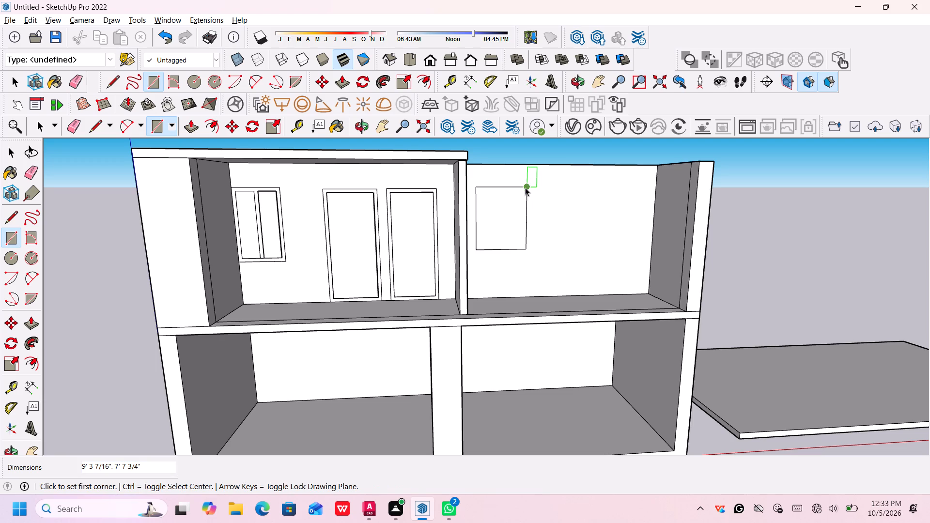
Offset the back-wall window rectangle inward by 6" to form its frame.
{"action": "left_click", "coordinate": [521, 185]}
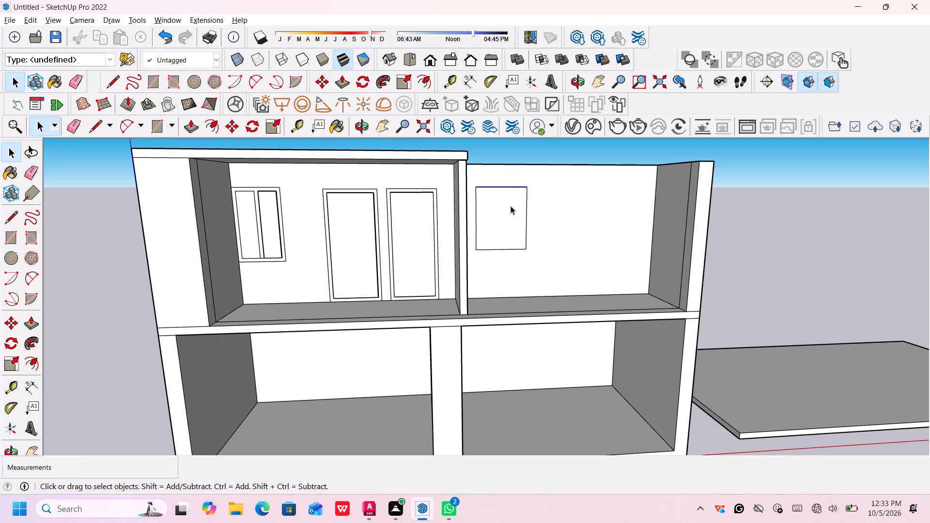
{"action": "key", "text": "space"}
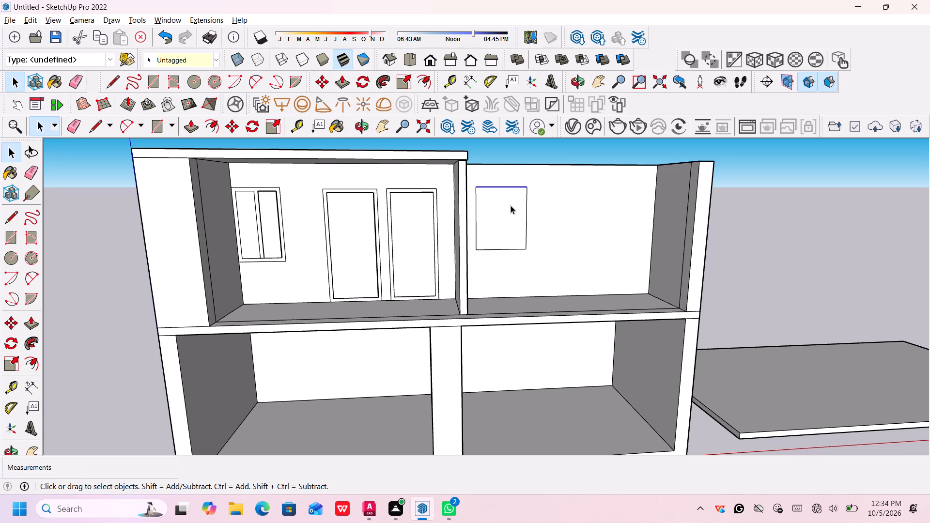
{"action": "left_click", "coordinate": [511, 205]}
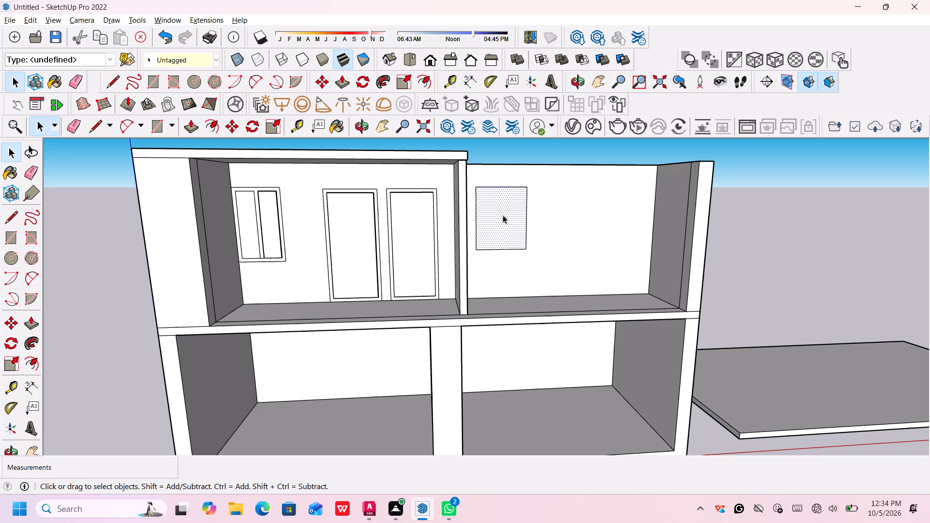
{"action": "type", "text": "of"}
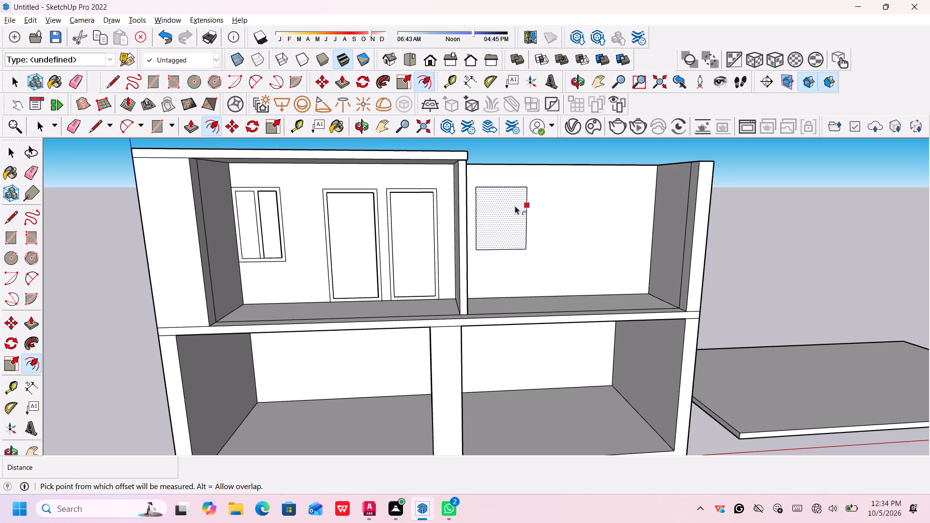
{"action": "left_click", "coordinate": [527, 189]}
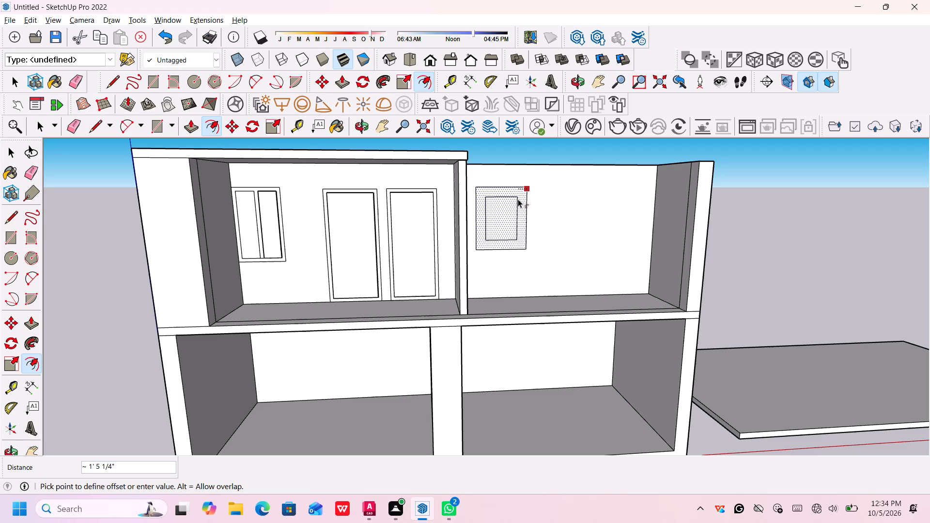
{"action": "key", "text": "6"}
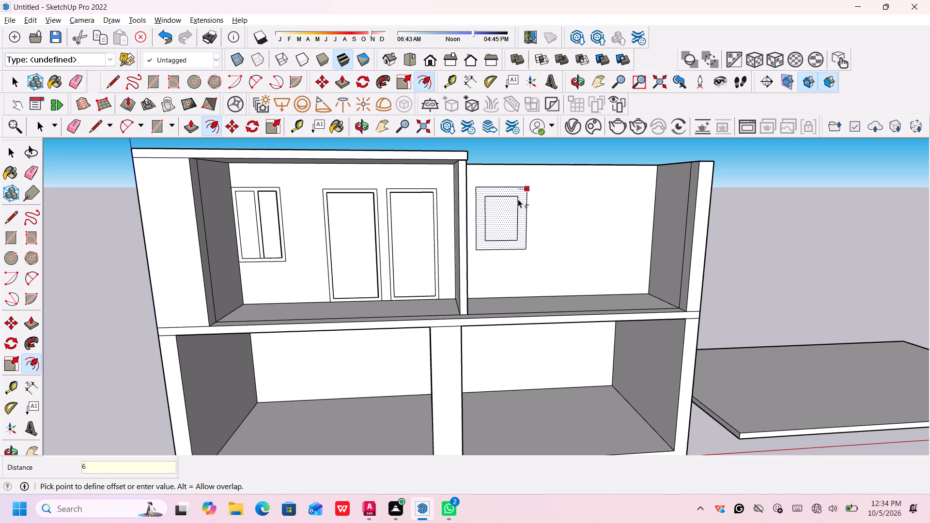
{"action": "key", "text": "shift+quotedbl"}
{"action": "key", "text": "Return"}
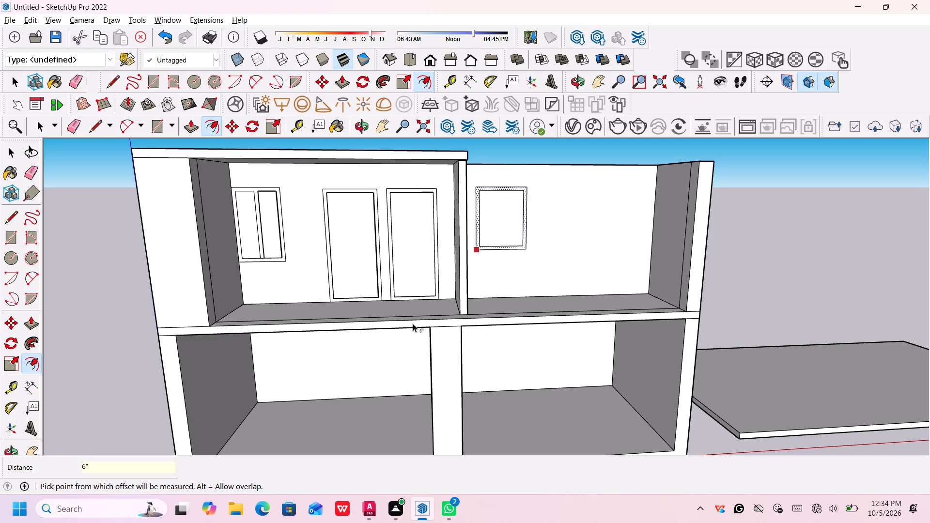
{"action": "key", "text": "space"}
{"action": "key", "text": "space"}
{"action": "key", "text": "space"}
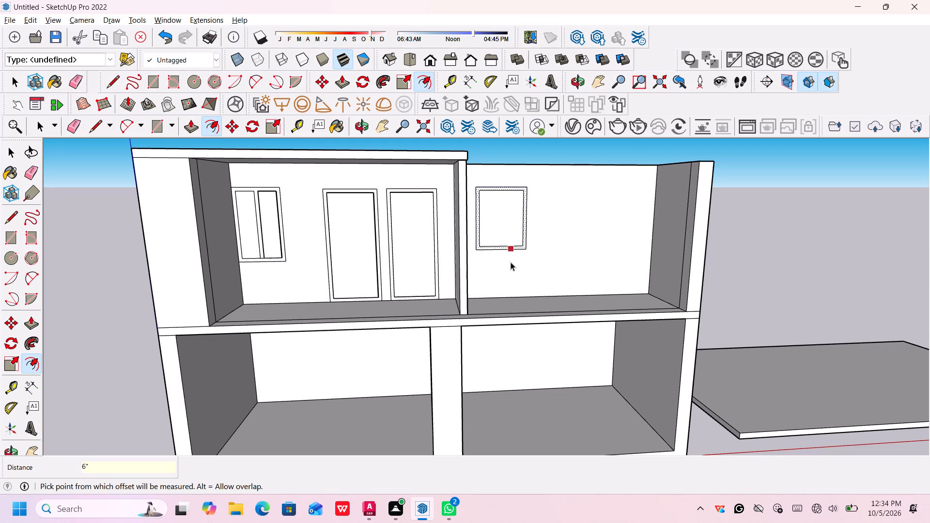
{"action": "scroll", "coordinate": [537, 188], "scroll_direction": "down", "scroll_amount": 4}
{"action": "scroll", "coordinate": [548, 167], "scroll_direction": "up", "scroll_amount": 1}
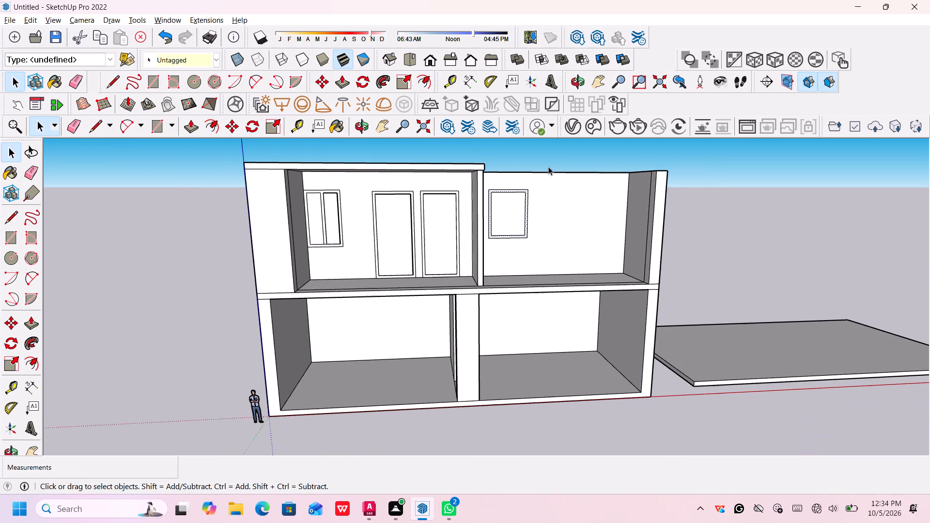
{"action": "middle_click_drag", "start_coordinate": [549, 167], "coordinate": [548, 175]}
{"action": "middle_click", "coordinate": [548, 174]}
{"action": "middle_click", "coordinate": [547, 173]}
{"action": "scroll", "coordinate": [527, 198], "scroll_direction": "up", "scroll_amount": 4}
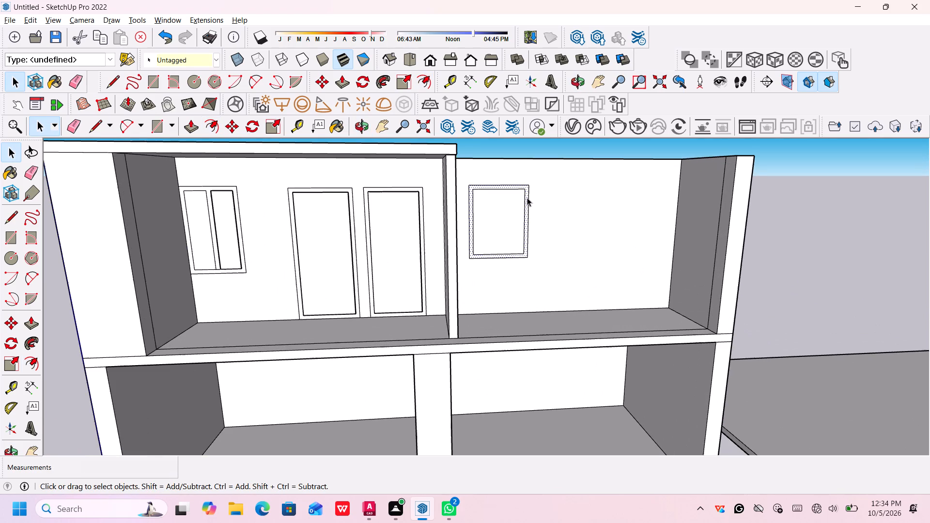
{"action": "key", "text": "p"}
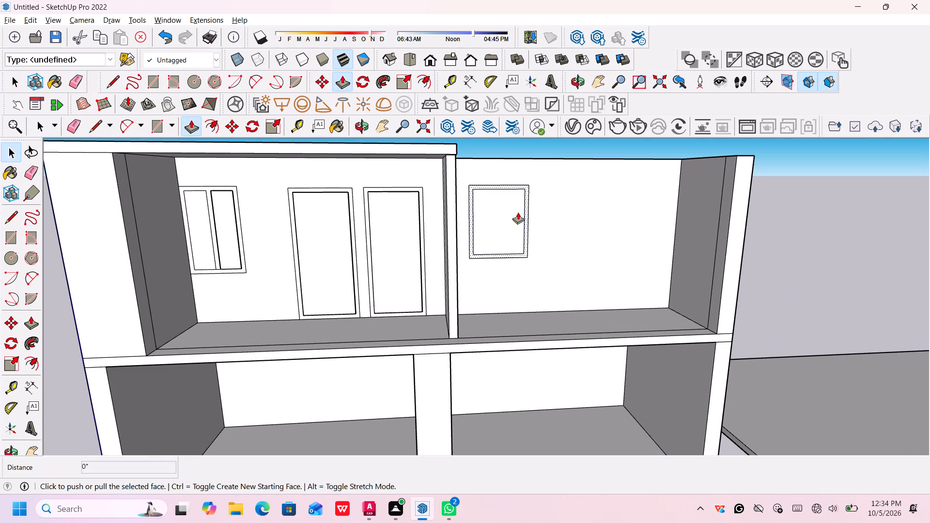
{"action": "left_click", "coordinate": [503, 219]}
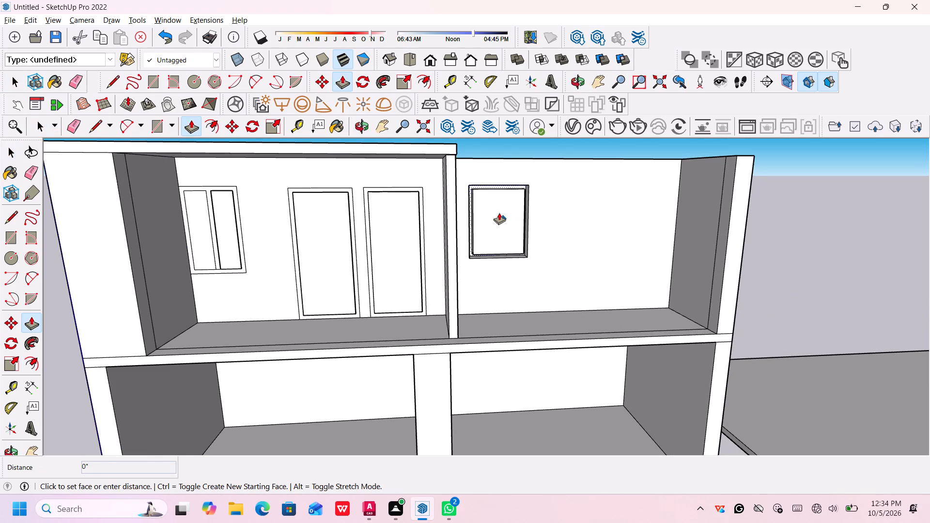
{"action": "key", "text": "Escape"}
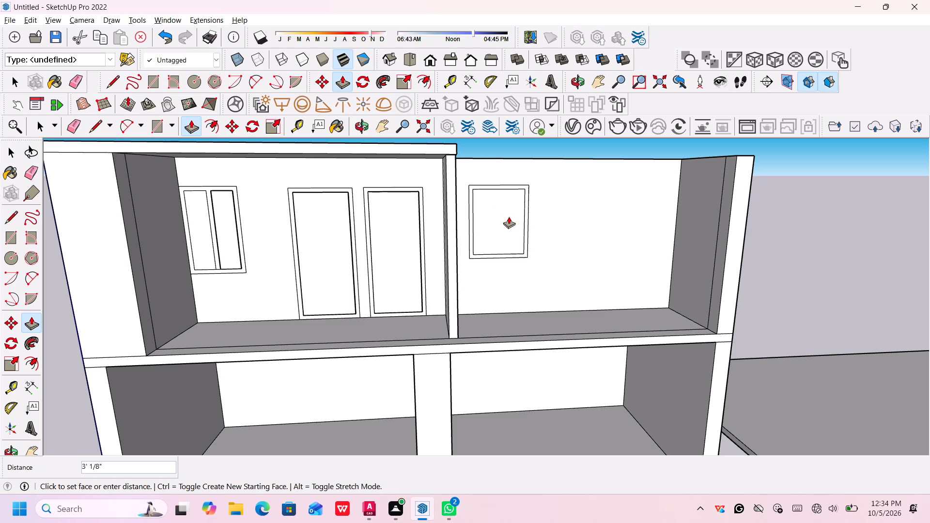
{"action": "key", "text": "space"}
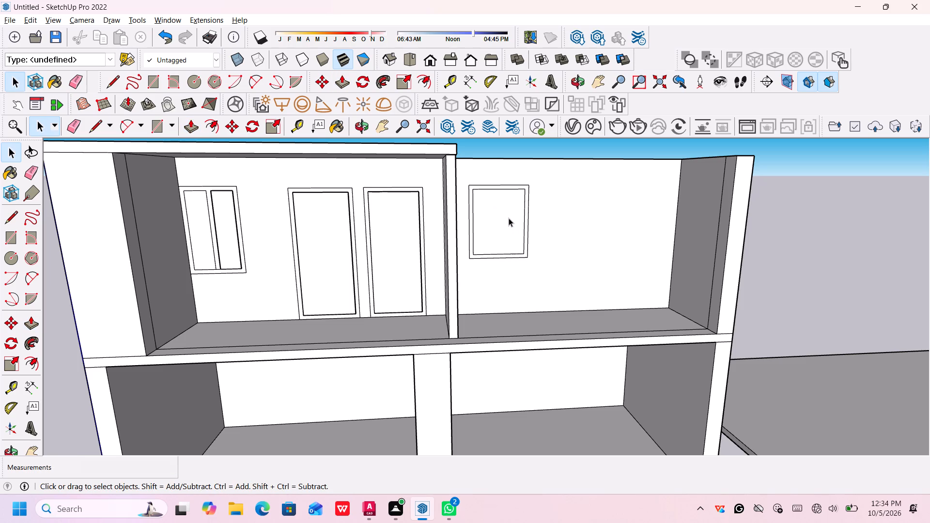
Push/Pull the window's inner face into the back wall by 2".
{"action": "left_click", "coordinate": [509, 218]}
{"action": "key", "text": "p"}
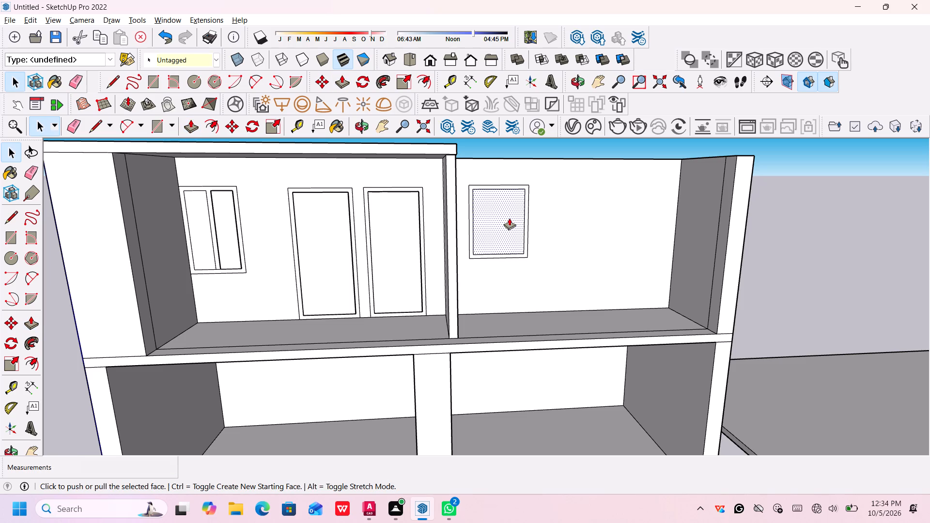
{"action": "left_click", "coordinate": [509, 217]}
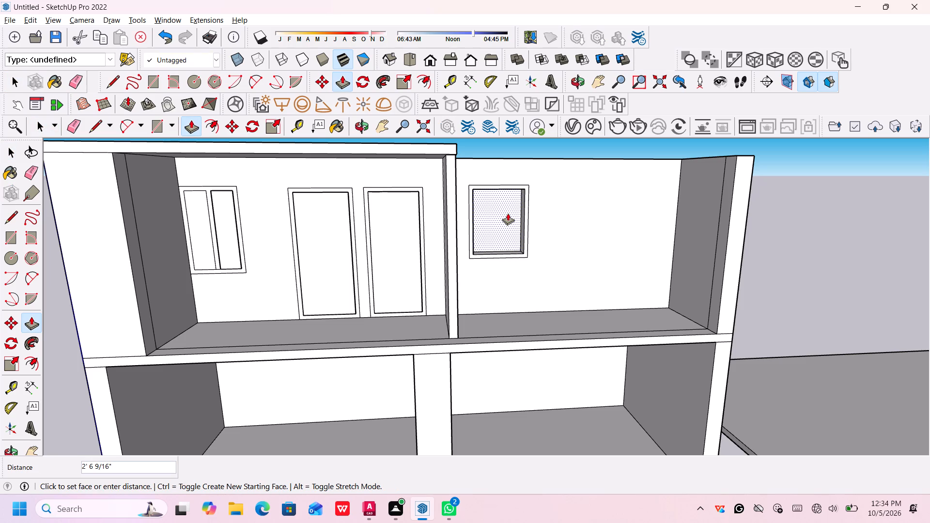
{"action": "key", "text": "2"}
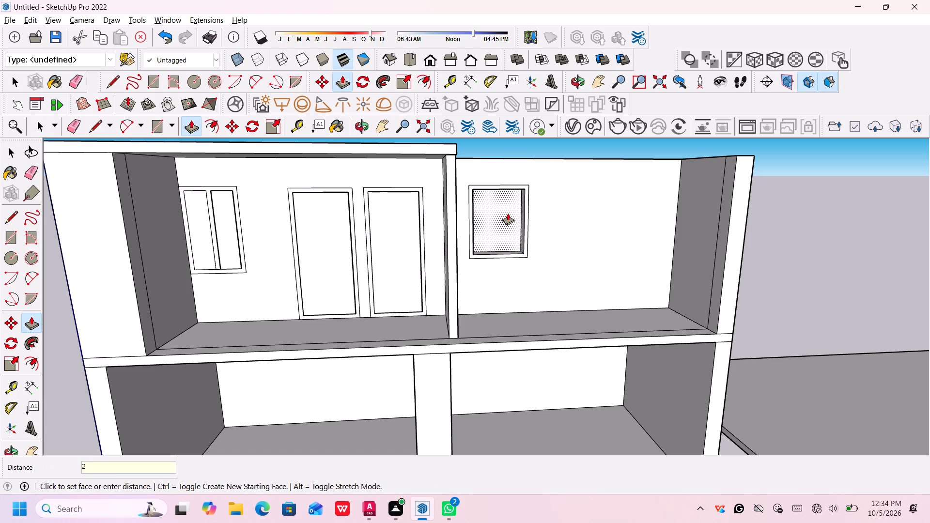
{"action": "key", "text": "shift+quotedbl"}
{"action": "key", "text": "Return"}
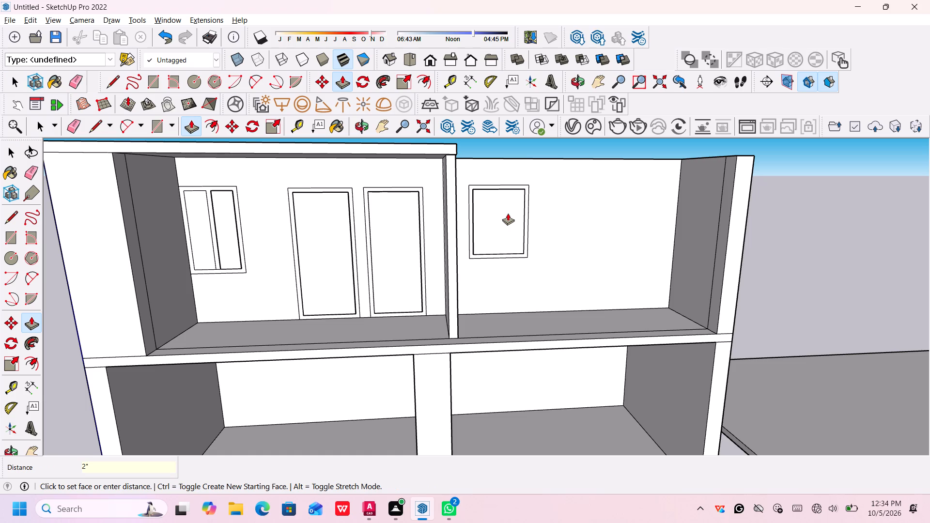
Examine the recessed window and the upper storey of the house from the front and above.
{"action": "scroll", "coordinate": [567, 199], "scroll_direction": "down", "scroll_amount": 5}
{"action": "middle_click_drag", "start_coordinate": [764, 171], "coordinate": [728, 212]}
{"action": "middle_click_drag", "start_coordinate": [774, 179], "coordinate": [726, 203]}
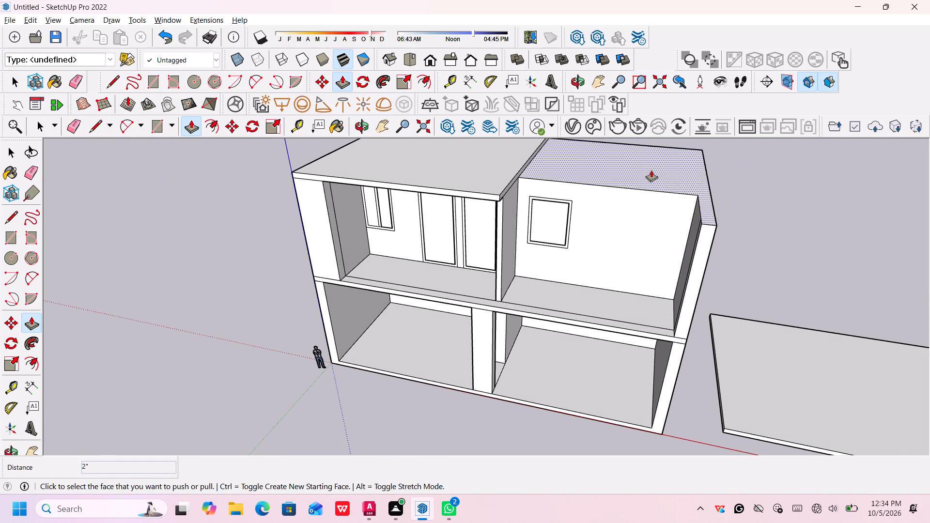
{"action": "middle_click_drag", "start_coordinate": [651, 170], "coordinate": [681, 162]}
{"action": "scroll", "coordinate": [637, 187], "scroll_direction": "down", "scroll_amount": 10}
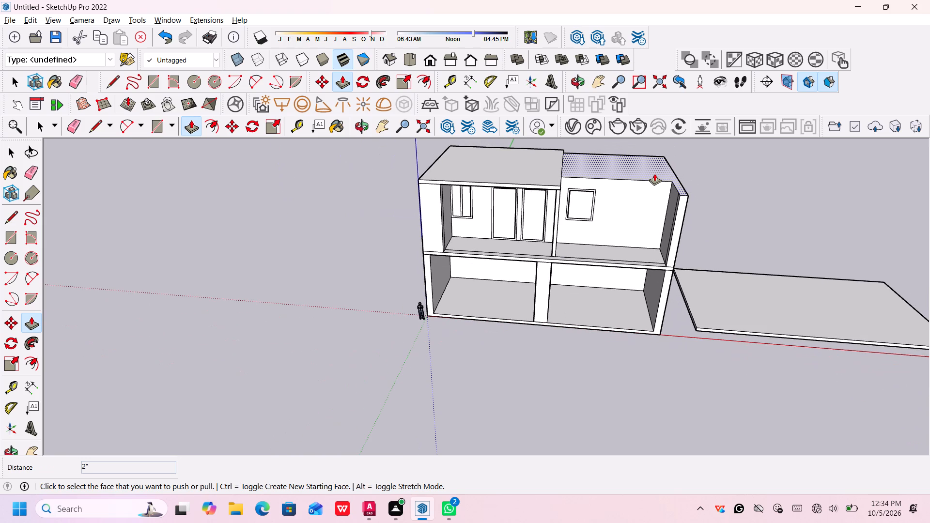
{"action": "middle_click_drag", "start_coordinate": [659, 150], "coordinate": [672, 152]}
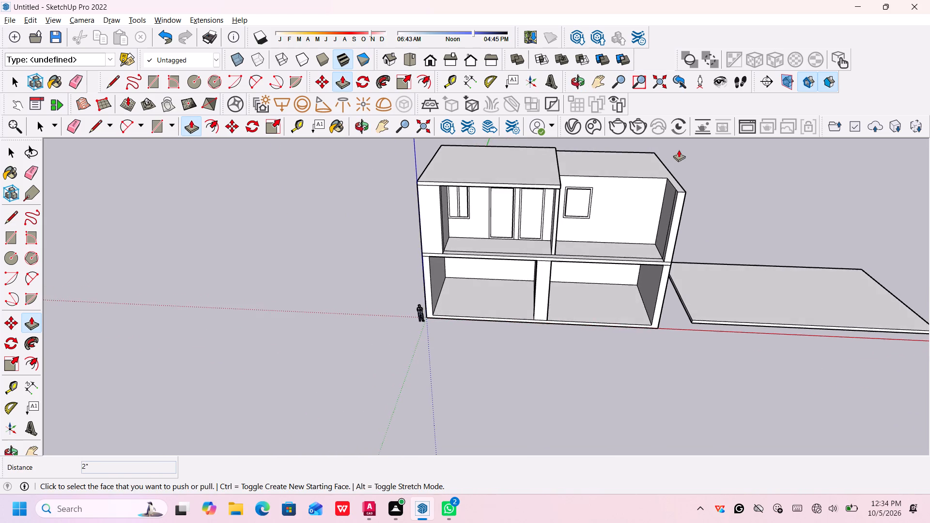
{"action": "scroll", "coordinate": [681, 153], "scroll_direction": "down", "scroll_amount": 4}
{"action": "middle_click_drag", "start_coordinate": [684, 148], "coordinate": [677, 166]}
{"action": "scroll", "coordinate": [676, 166], "scroll_direction": "up", "scroll_amount": 7}
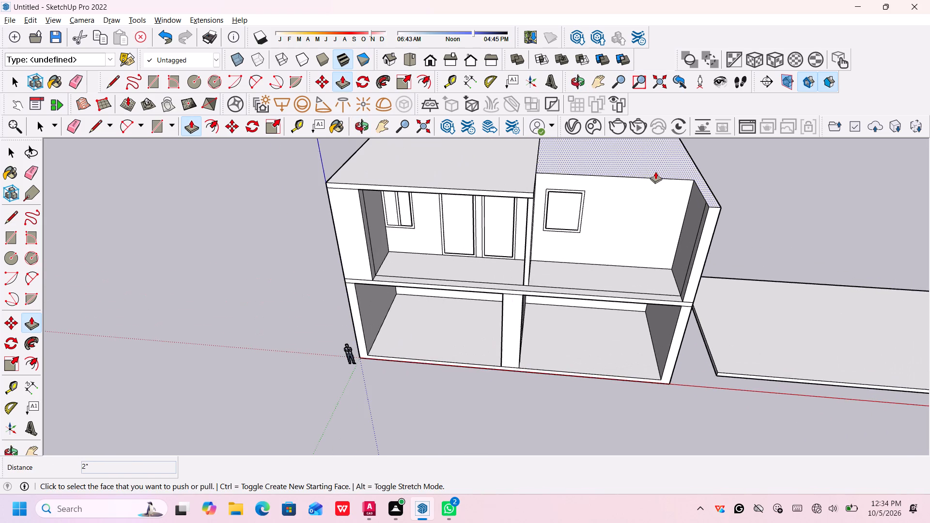
{"action": "scroll", "coordinate": [734, 199], "scroll_direction": "down", "scroll_amount": 1}
{"action": "middle_click", "coordinate": [734, 189]}
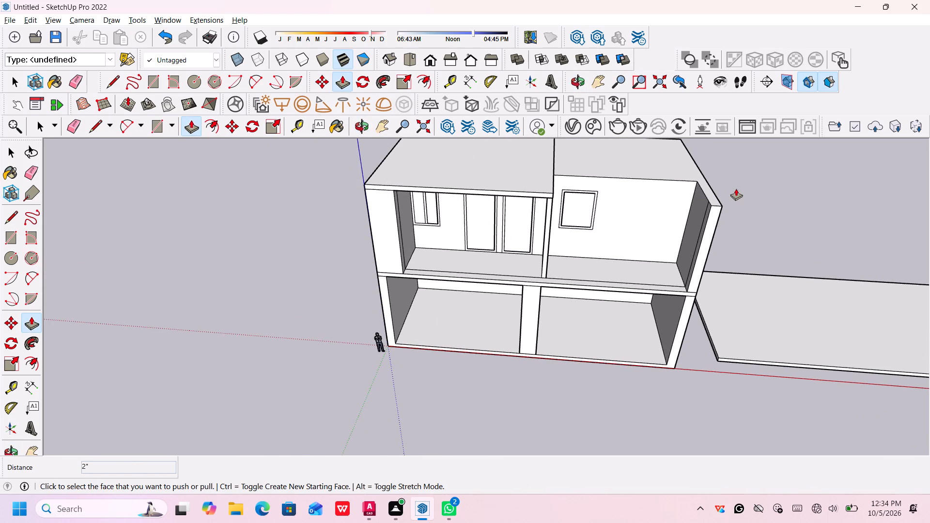
{"action": "middle_click_drag", "start_coordinate": [738, 185], "coordinate": [740, 166]}
{"action": "middle_click_drag", "start_coordinate": [740, 166], "coordinate": [634, 273]}
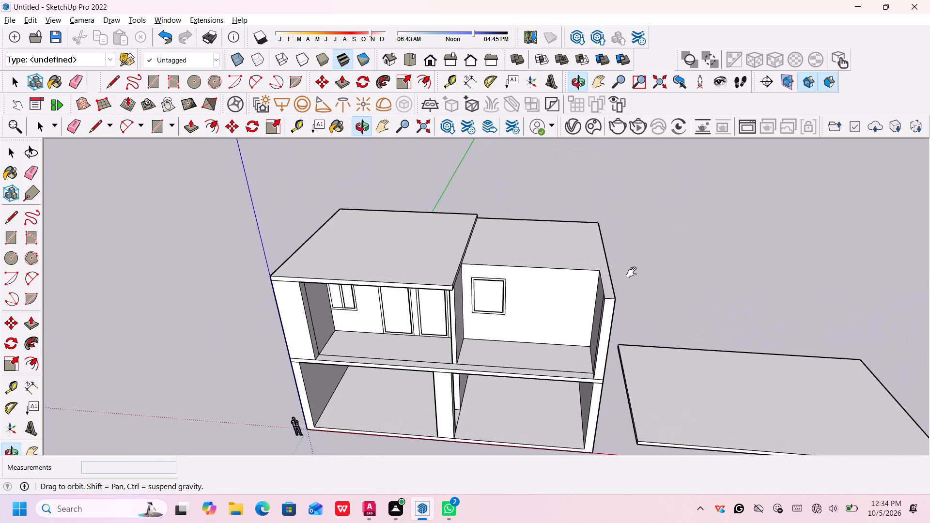
{"action": "middle_click_drag", "start_coordinate": [634, 273], "coordinate": [627, 292]}
{"action": "scroll", "coordinate": [523, 281], "scroll_direction": "up", "scroll_amount": 4}
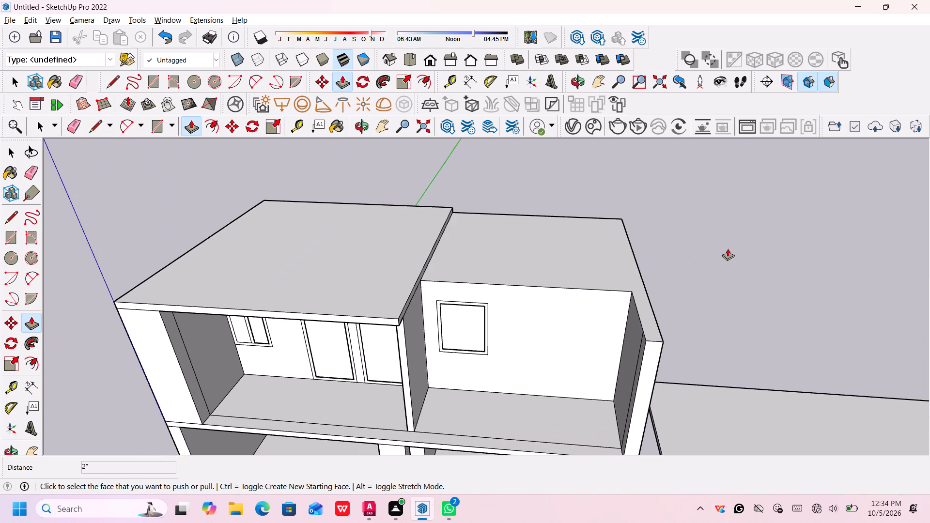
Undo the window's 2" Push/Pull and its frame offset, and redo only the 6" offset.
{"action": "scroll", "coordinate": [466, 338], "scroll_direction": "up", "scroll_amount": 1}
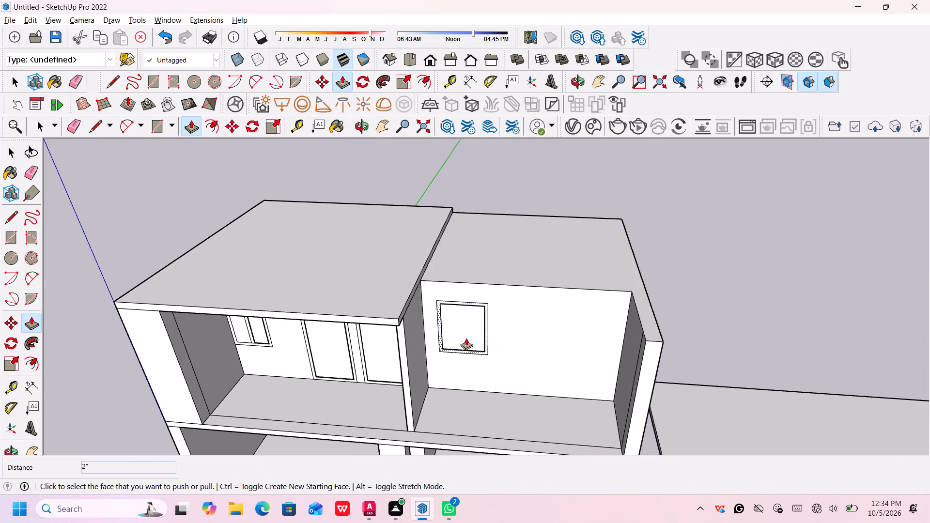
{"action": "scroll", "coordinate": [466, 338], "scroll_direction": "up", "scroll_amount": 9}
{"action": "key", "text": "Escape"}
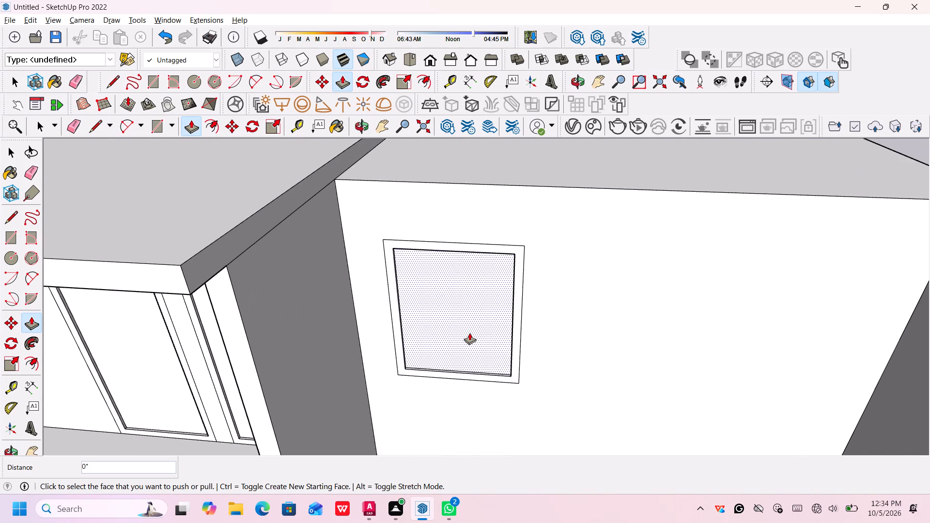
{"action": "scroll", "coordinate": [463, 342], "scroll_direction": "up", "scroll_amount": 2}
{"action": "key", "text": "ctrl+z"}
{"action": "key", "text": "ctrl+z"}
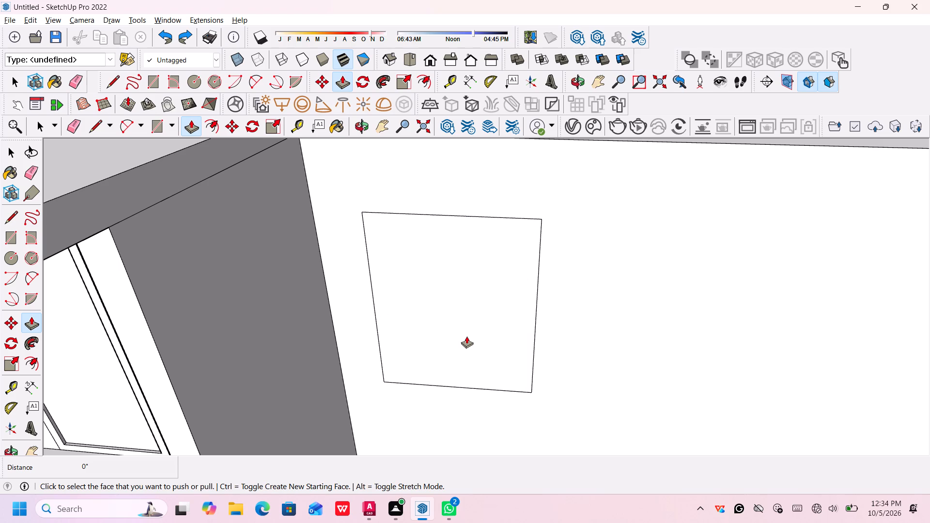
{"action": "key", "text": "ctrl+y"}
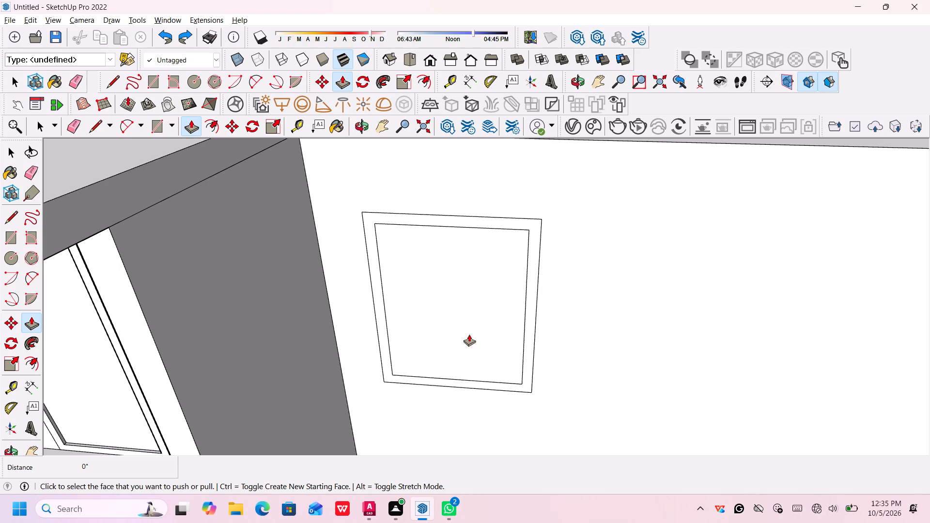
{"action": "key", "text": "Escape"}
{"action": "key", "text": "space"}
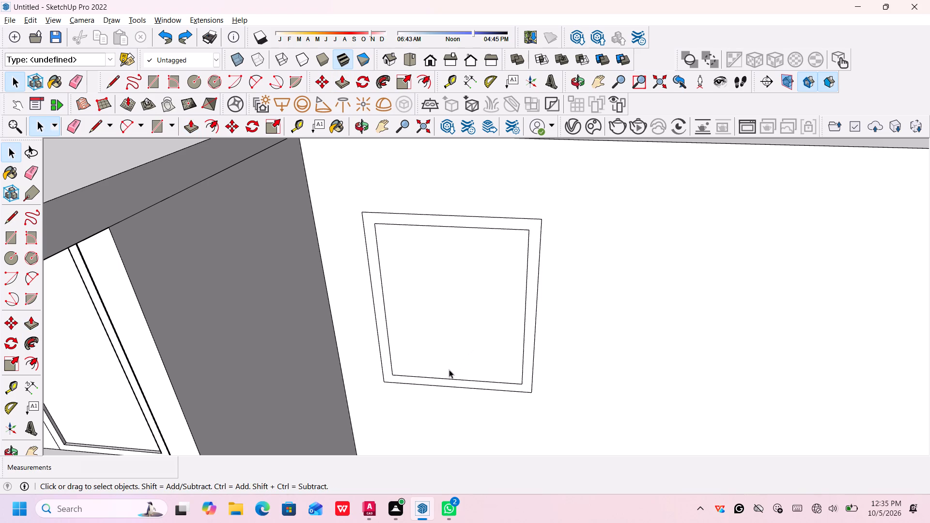
Draw a vertical centre line about 8' 3" long between the midpoints of the window's inner bottom and top edges.
{"action": "key", "text": "l"}
{"action": "key", "text": "Return"}
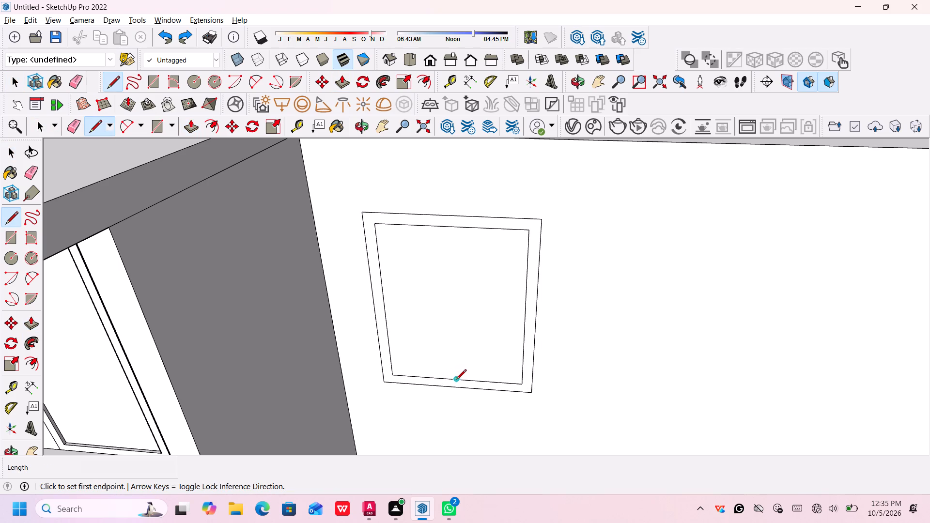
{"action": "left_click", "coordinate": [457, 380]}
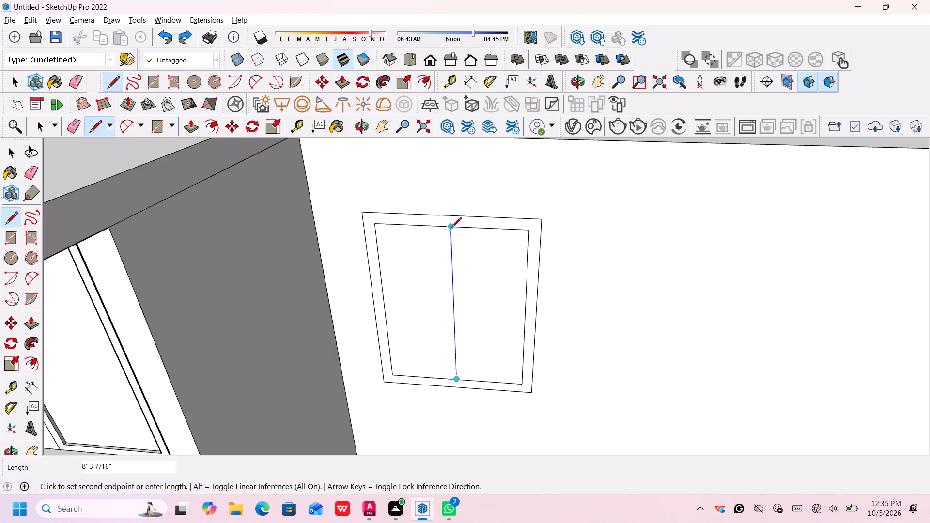
{"action": "left_click", "coordinate": [451, 228]}
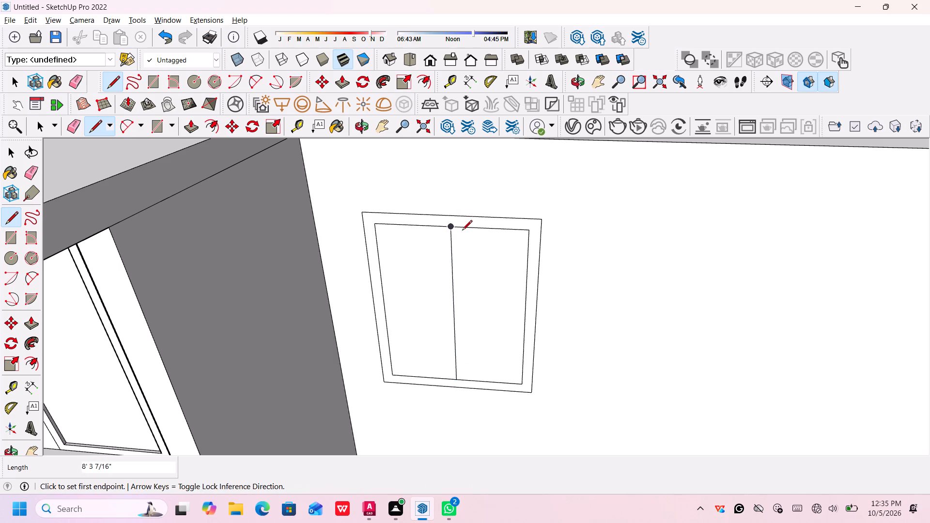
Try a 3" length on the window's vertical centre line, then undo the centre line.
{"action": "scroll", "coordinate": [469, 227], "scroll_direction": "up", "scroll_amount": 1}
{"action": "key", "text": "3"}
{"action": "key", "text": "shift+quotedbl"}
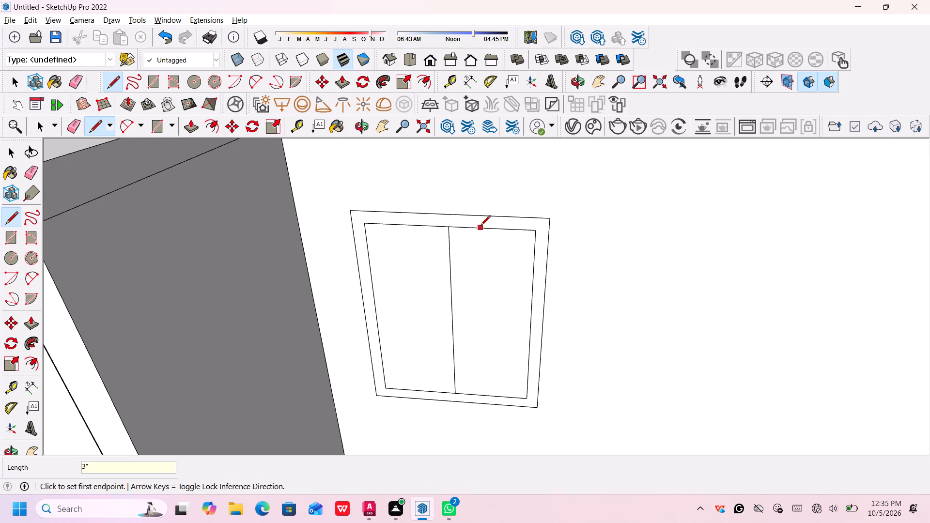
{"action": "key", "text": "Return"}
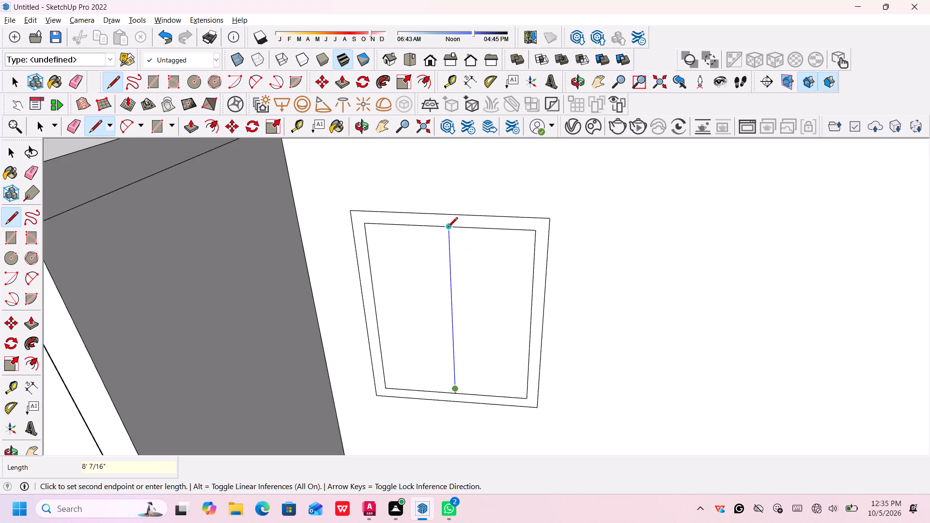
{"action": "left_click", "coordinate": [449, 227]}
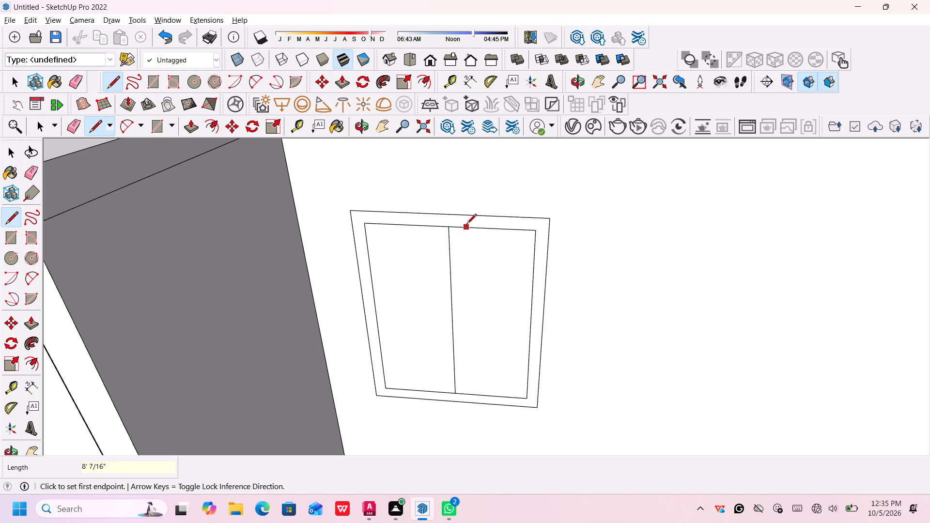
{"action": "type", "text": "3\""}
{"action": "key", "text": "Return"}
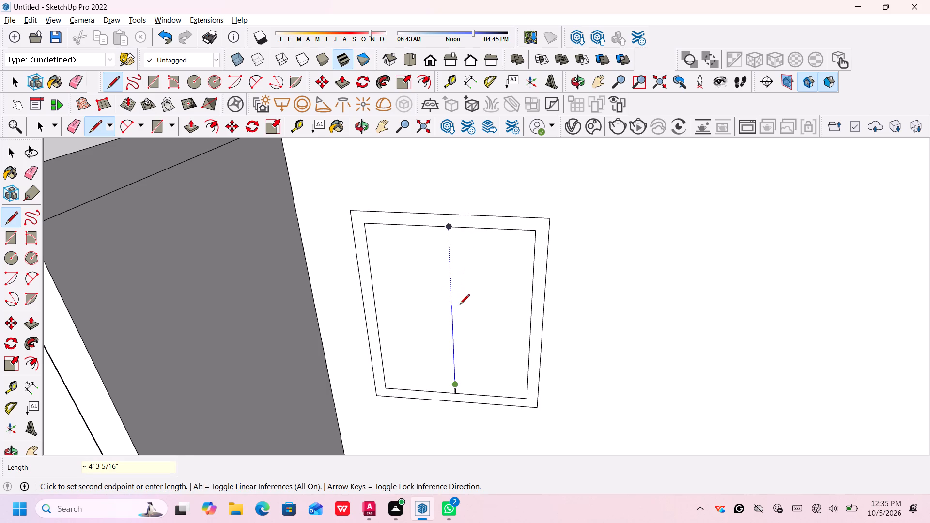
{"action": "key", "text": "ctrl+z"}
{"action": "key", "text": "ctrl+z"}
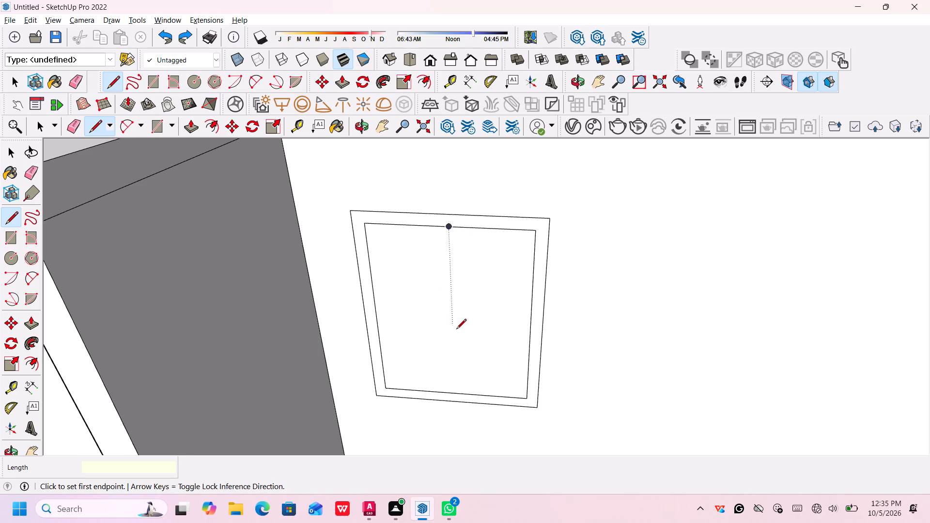
Redraw the vertical centre line about 8' 3" long between the midpoints of the window's inner bottom and top edges.
{"action": "left_click", "coordinate": [454, 394]}
{"action": "left_click", "coordinate": [448, 229]}
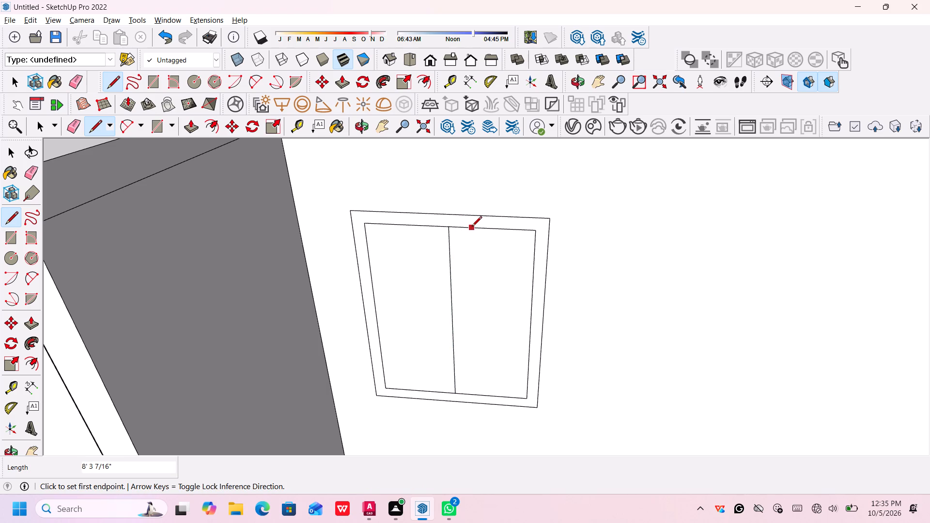
Draw a vertical mullion line down to the inner bottom edge, offset 3" to the right of the centre line.
{"action": "left_click", "coordinate": [449, 226]}
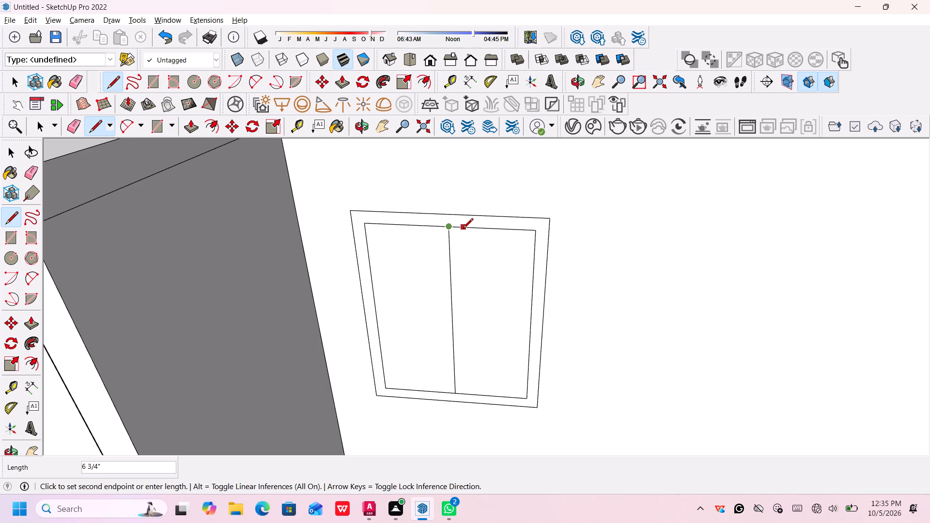
{"action": "type", "text": "3\""}
{"action": "key", "text": "Return"}
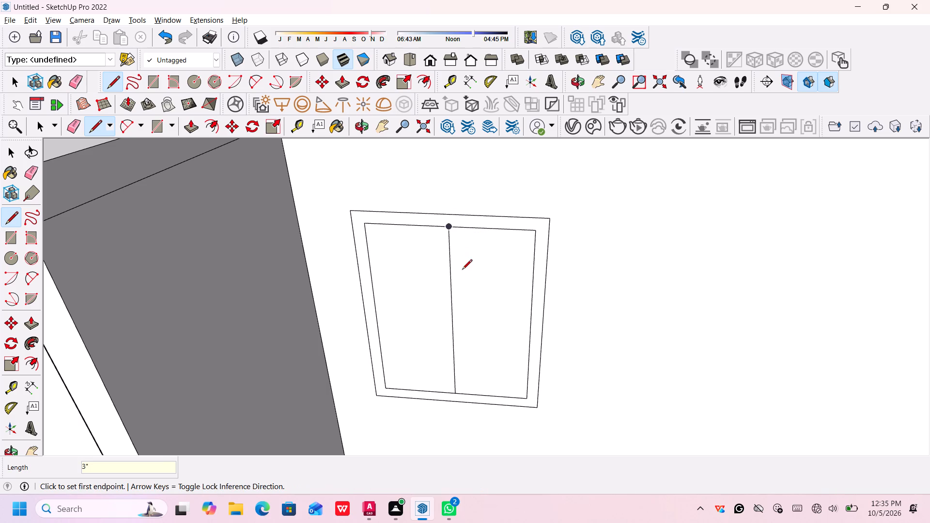
{"action": "left_click", "coordinate": [456, 227]}
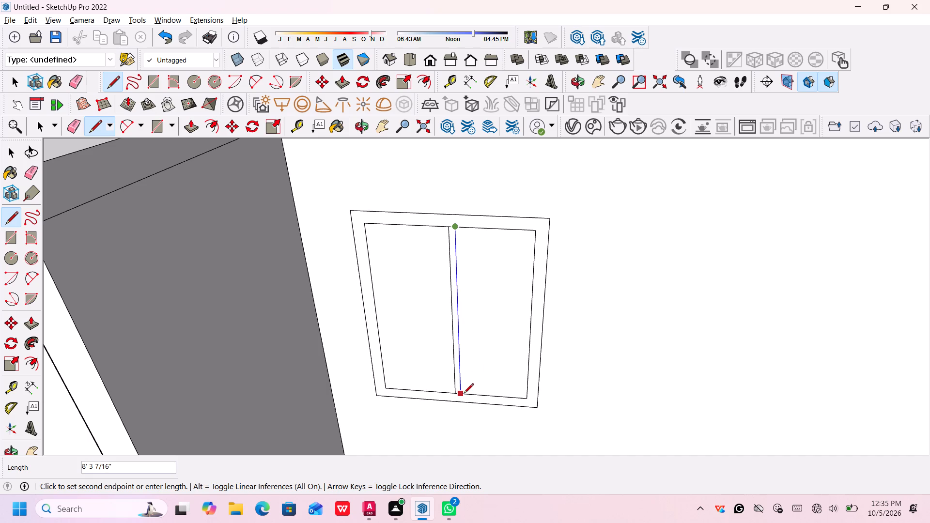
{"action": "left_click", "coordinate": [462, 393]}
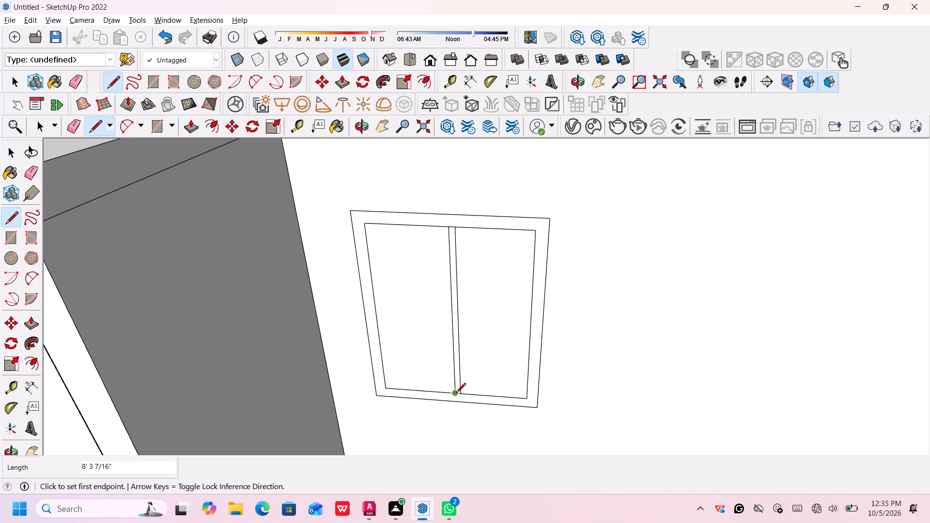
{"action": "key", "text": "Escape"}
{"action": "key", "text": "space"}
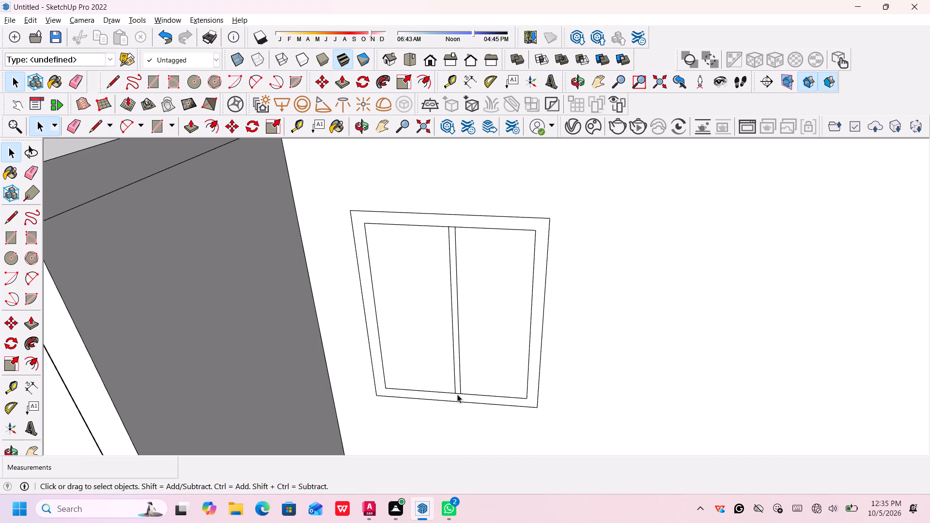
Draw a matching vertical mullion line to the inner bottom edge, offset 3" to the left of the centre line.
{"action": "key", "text": "l"}
{"action": "key", "text": "Return"}
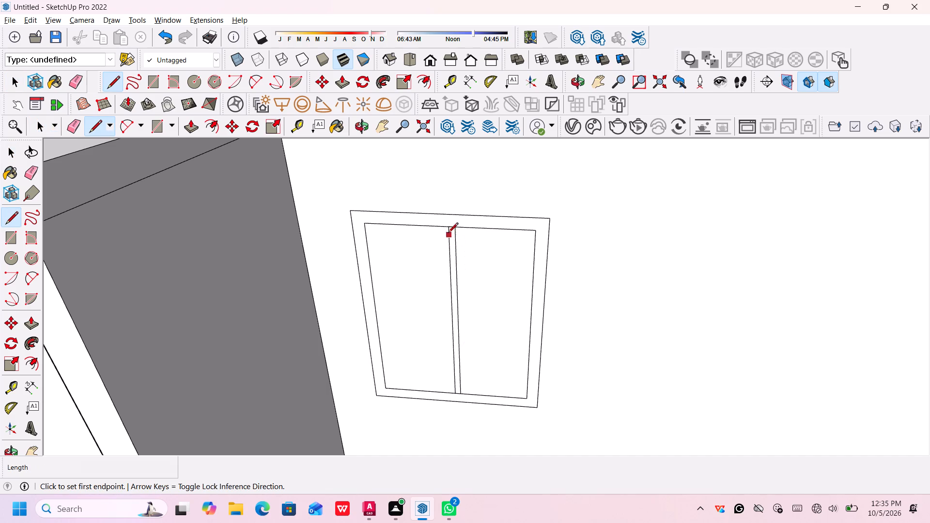
{"action": "left_click", "coordinate": [447, 230]}
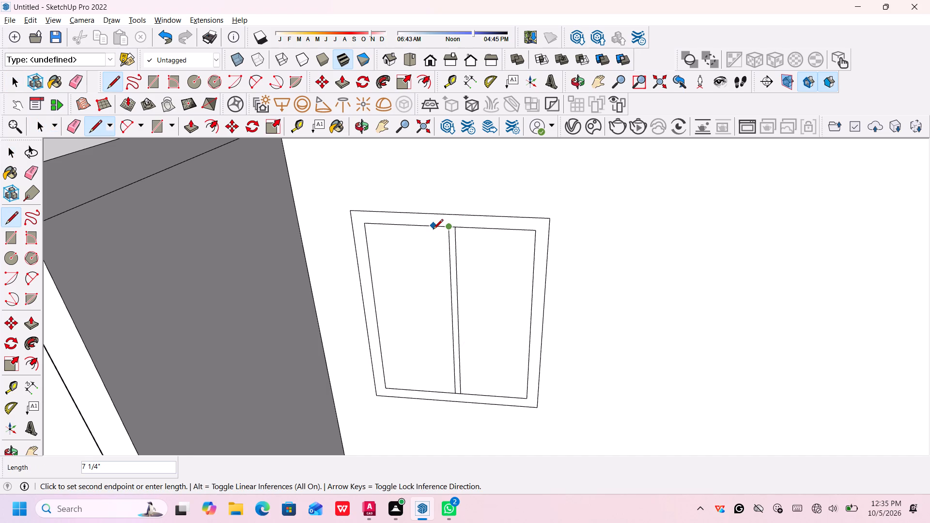
{"action": "key", "text": "3"}
{"action": "key", "text": "shift+quotedbl"}
{"action": "key", "text": "Return"}
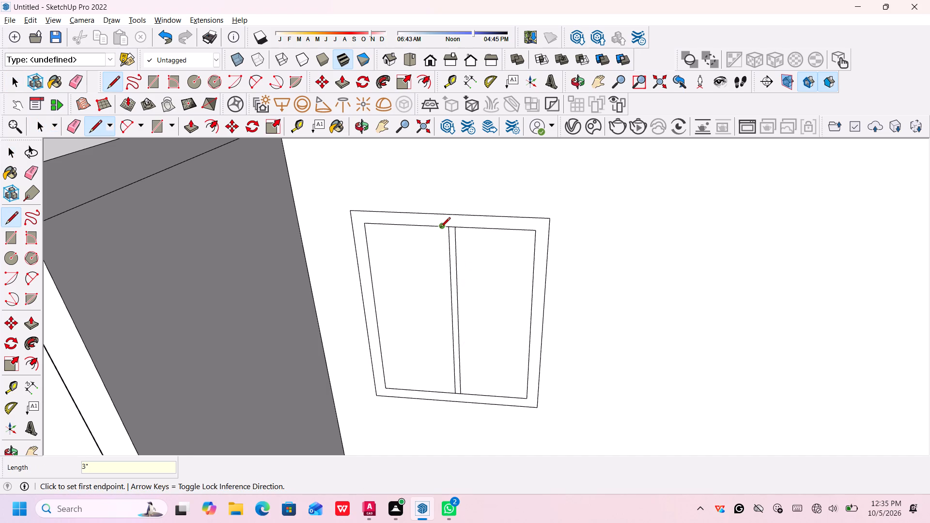
{"action": "left_click", "coordinate": [442, 228]}
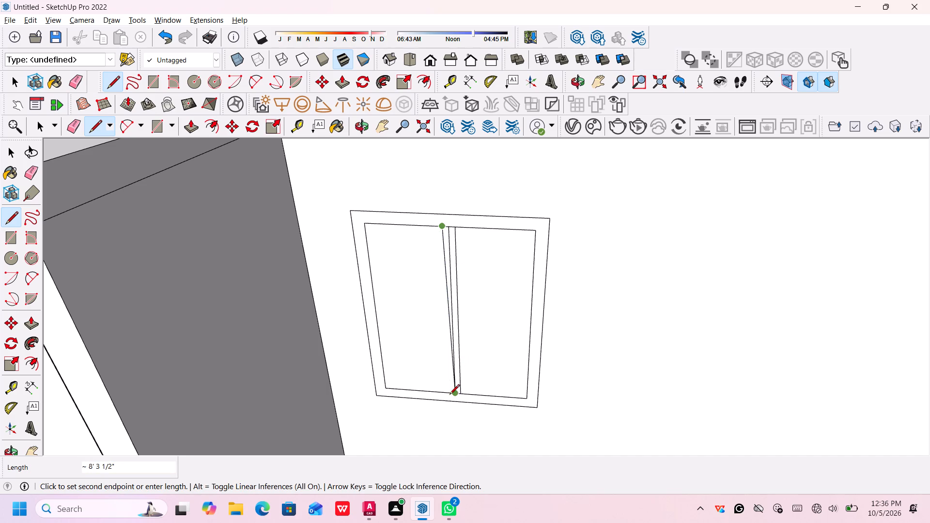
{"action": "left_click", "coordinate": [447, 396]}
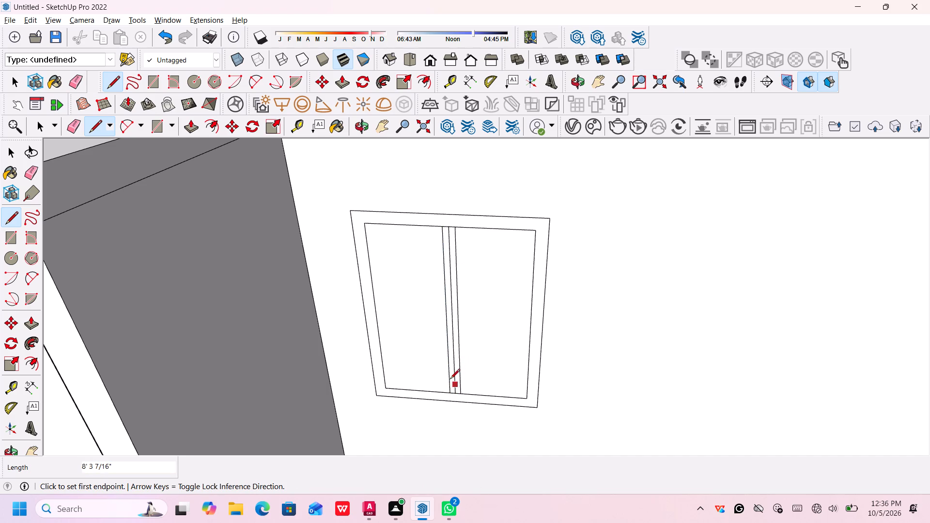
Delete the centre line and the short inner-edge segments at the mullion's top and bottom to merge it with the frame.
{"action": "key", "text": "space"}
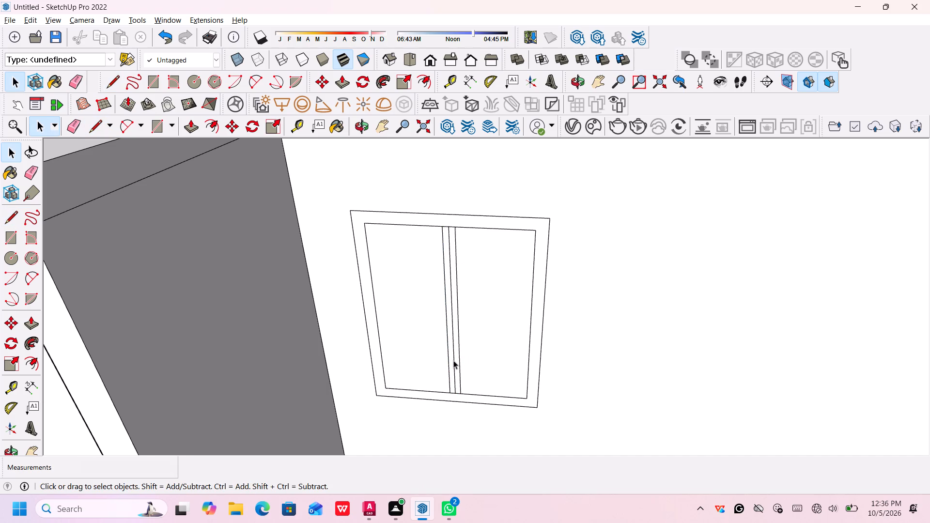
{"action": "left_click", "coordinate": [453, 360]}
{"action": "key", "text": "Delete"}
{"action": "scroll", "coordinate": [458, 354], "scroll_direction": "down", "scroll_amount": 1}
{"action": "middle_click_drag", "start_coordinate": [468, 279], "coordinate": [476, 253]}
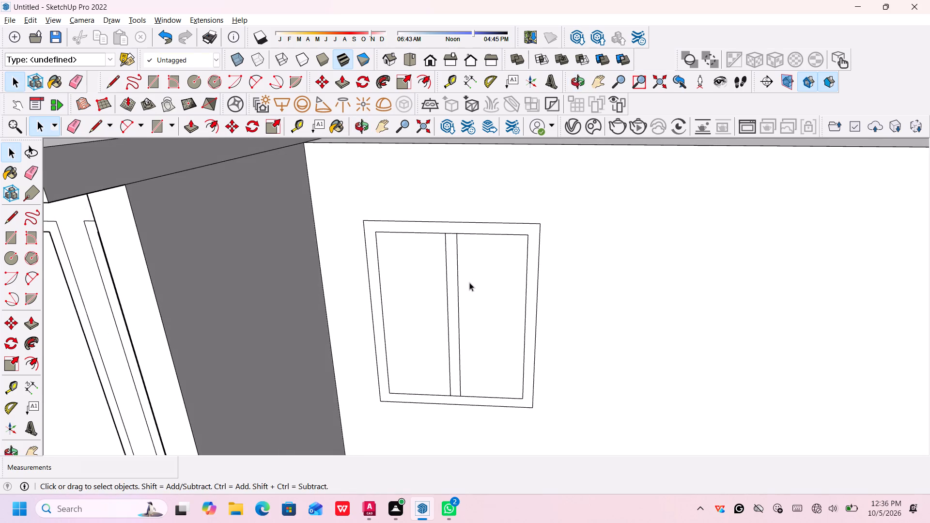
{"action": "middle_click_drag", "start_coordinate": [469, 284], "coordinate": [471, 309]}
{"action": "key", "text": "space"}
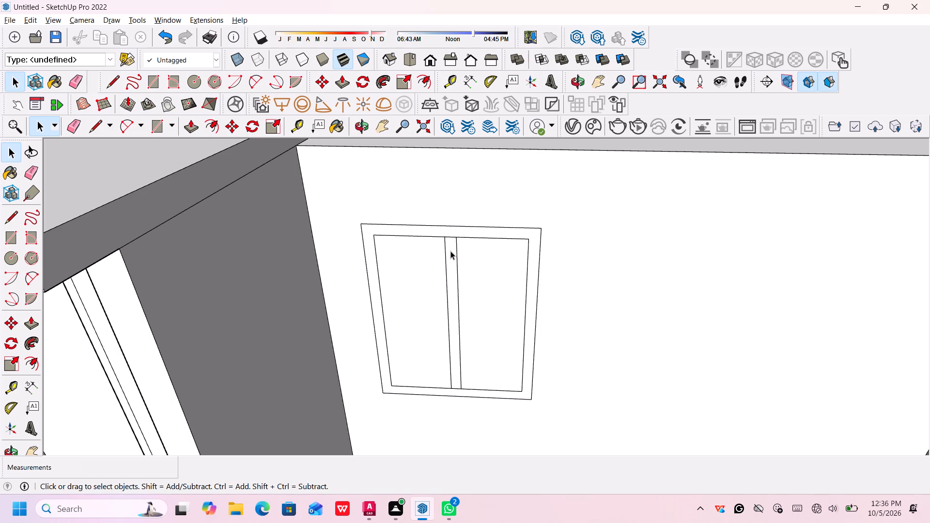
{"action": "key", "text": "e"}
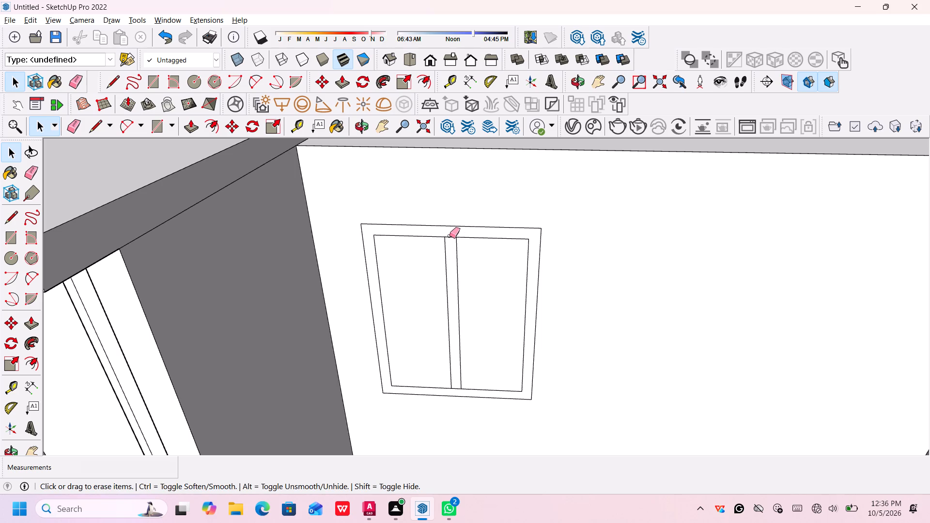
{"action": "left_click", "coordinate": [450, 237]}
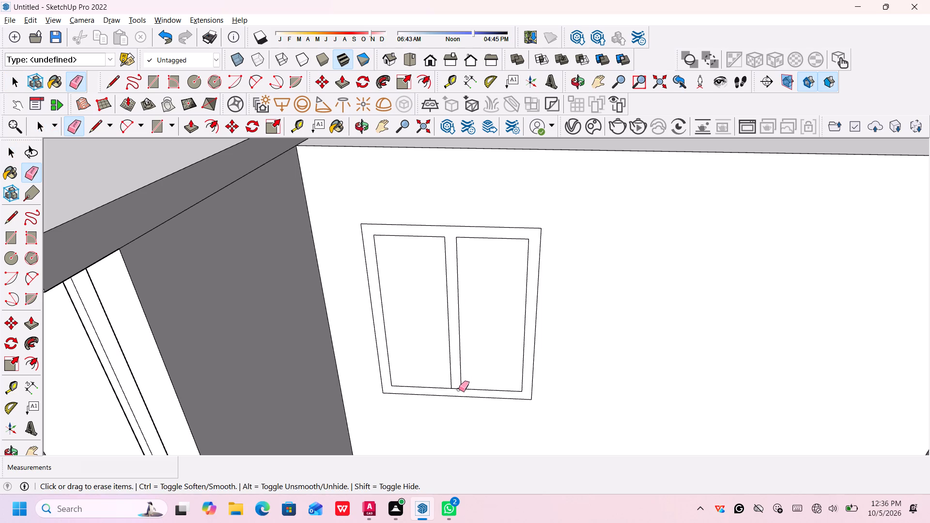
{"action": "left_click", "coordinate": [456, 388]}
Push/Pull the left and right window panes 2" into the back wall.
{"action": "scroll", "coordinate": [483, 300], "scroll_direction": "down", "scroll_amount": 5}
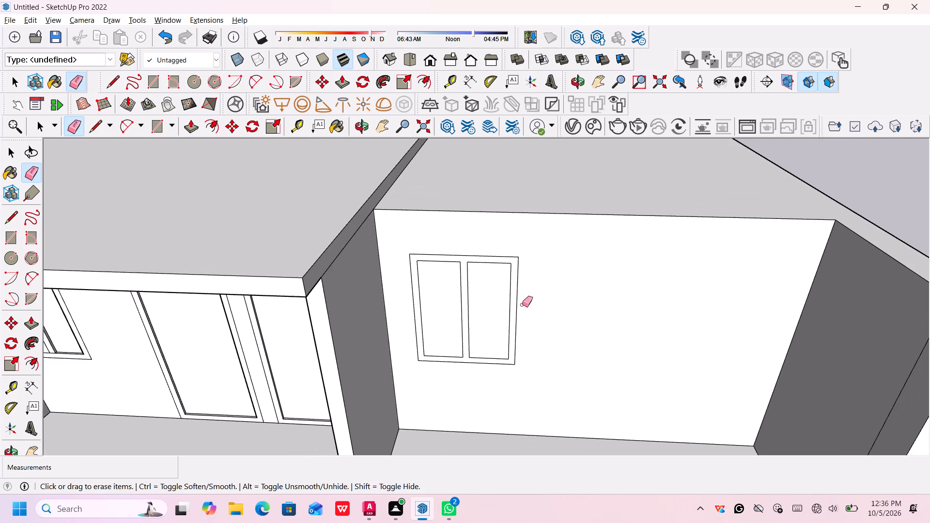
{"action": "middle_click", "coordinate": [533, 306]}
{"action": "key", "text": "space"}
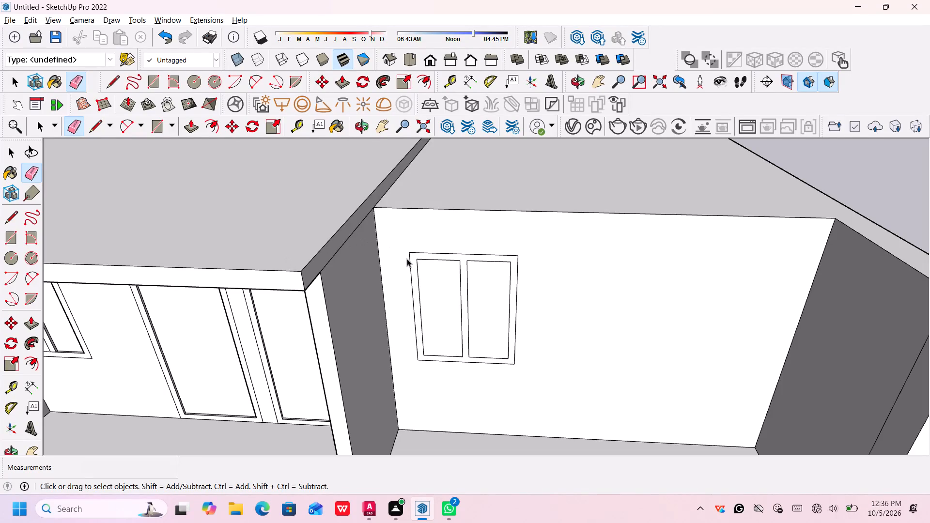
{"action": "key", "text": "p"}
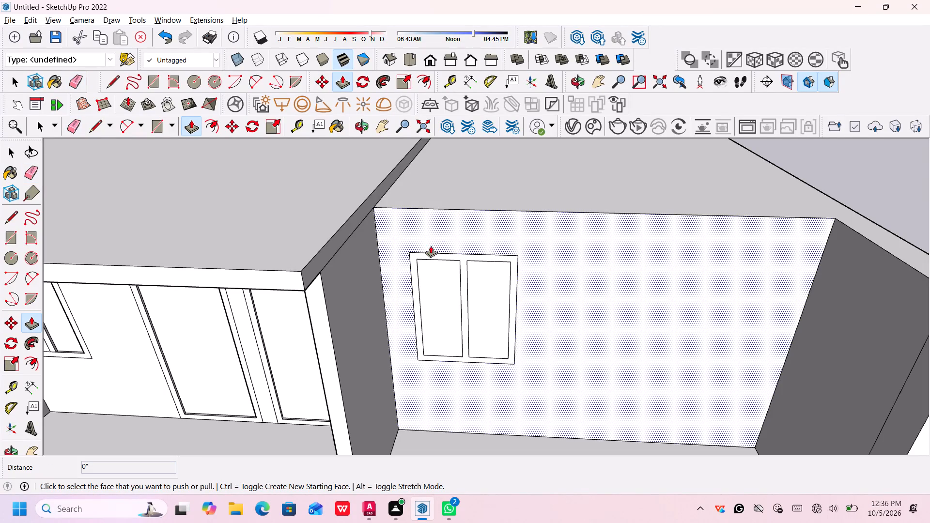
{"action": "left_click", "coordinate": [445, 302]}
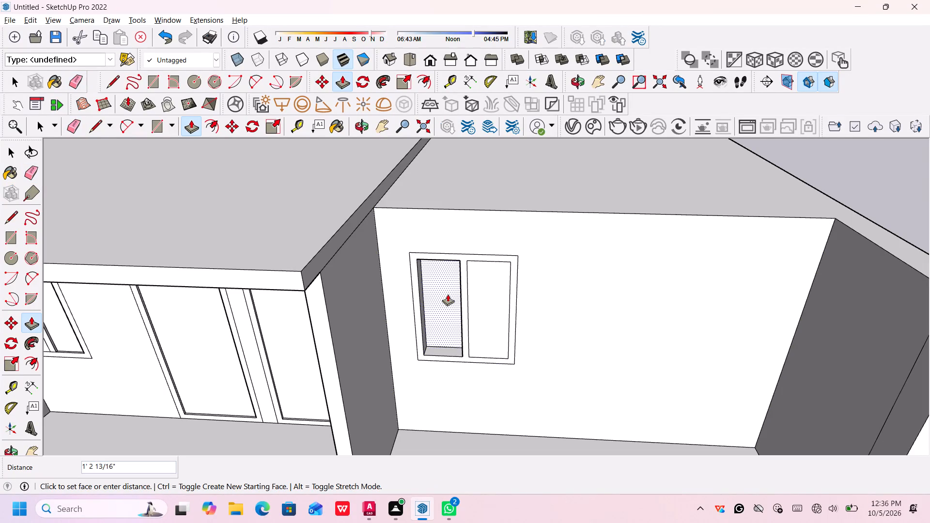
{"action": "key", "text": "2"}
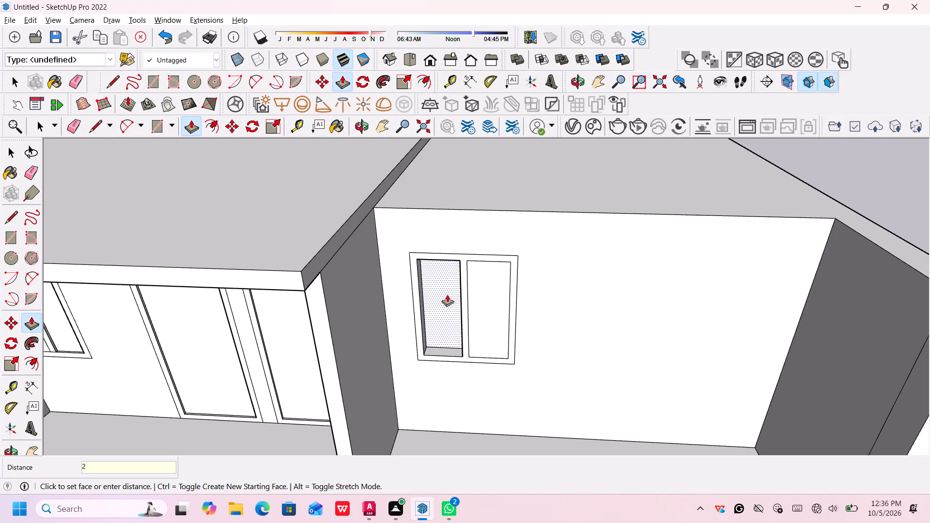
{"action": "key", "text": "shift+quotedbl"}
{"action": "key", "text": "Return"}
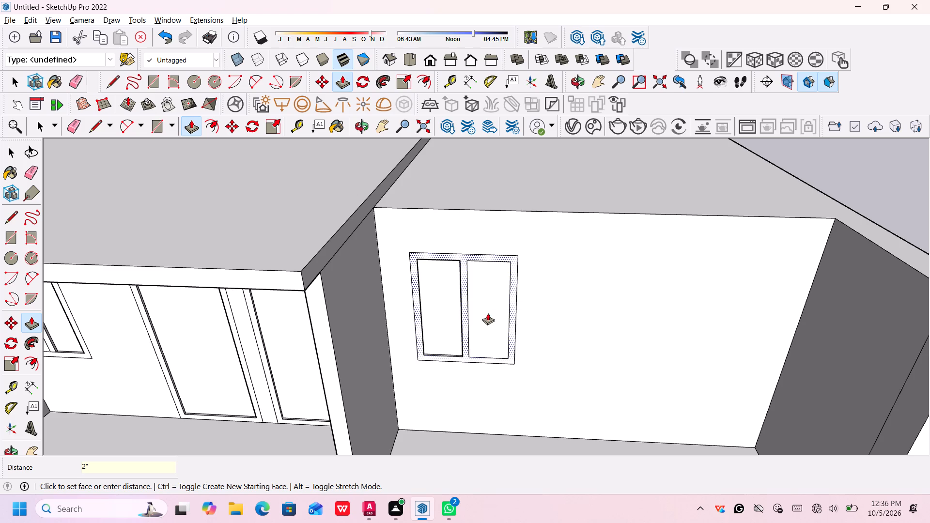
{"action": "left_click", "coordinate": [488, 312]}
{"action": "key", "text": "2"}
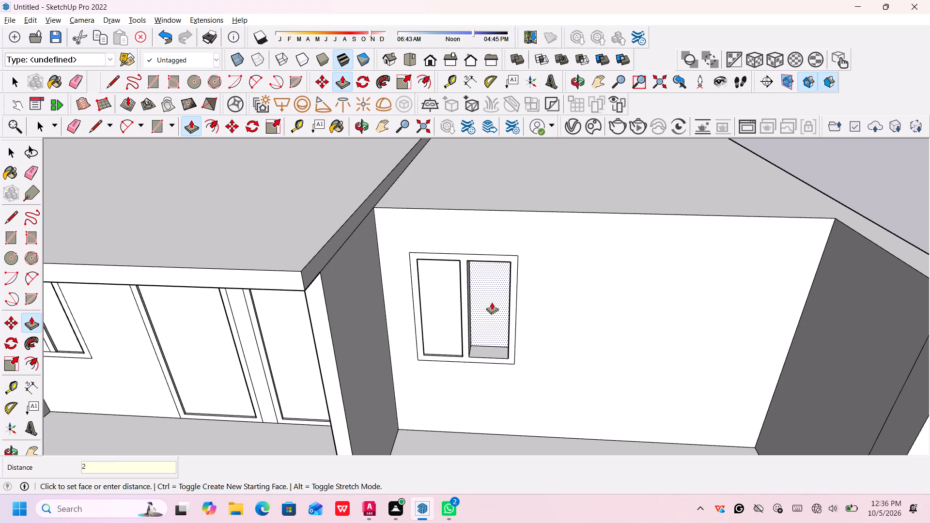
{"action": "key", "text": "shift+quotedbl"}
{"action": "key", "text": "Return"}
Examine the finished two-pane window and the whole two-storey house from the front and above.
{"action": "scroll", "coordinate": [533, 282], "scroll_direction": "down", "scroll_amount": 4}
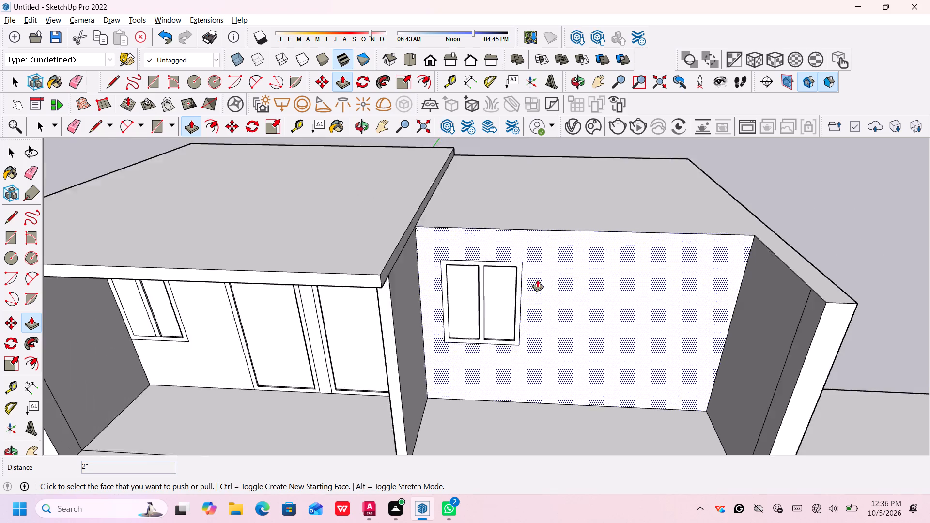
{"action": "scroll", "coordinate": [537, 279], "scroll_direction": "down", "scroll_amount": 2}
{"action": "scroll", "coordinate": [598, 247], "scroll_direction": "down", "scroll_amount": 7}
{"action": "middle_click_drag", "start_coordinate": [756, 229], "coordinate": [746, 224]}
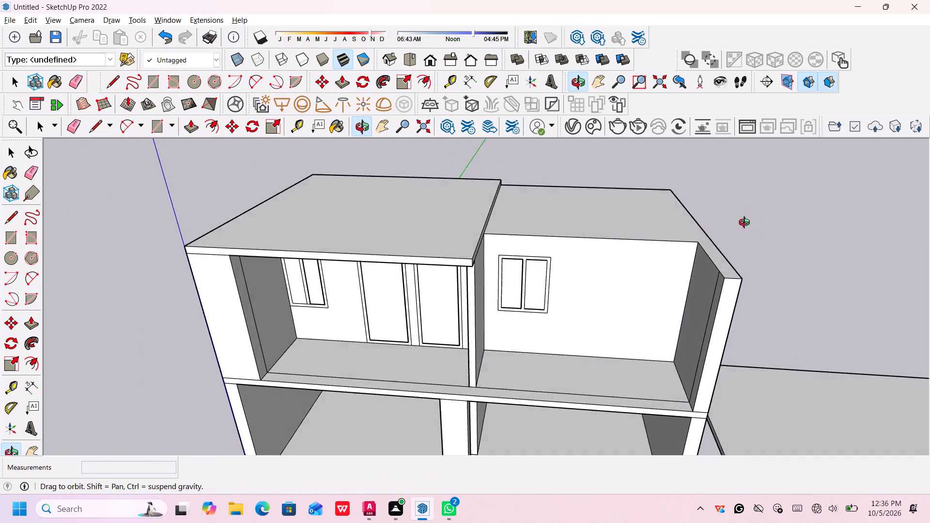
{"action": "middle_click_drag", "start_coordinate": [746, 224], "coordinate": [718, 307]}
{"action": "middle_click", "coordinate": [718, 307]}
{"action": "scroll", "coordinate": [759, 297], "scroll_direction": "up", "scroll_amount": 1}
{"action": "scroll", "coordinate": [769, 310], "scroll_direction": "down", "scroll_amount": 7}
{"action": "middle_click_drag", "start_coordinate": [769, 316], "coordinate": [766, 285]}
{"action": "middle_click", "coordinate": [766, 285]}
{"action": "scroll", "coordinate": [589, 294], "scroll_direction": "up", "scroll_amount": 1}
{"action": "middle_click_drag", "start_coordinate": [851, 227], "coordinate": [848, 226]}
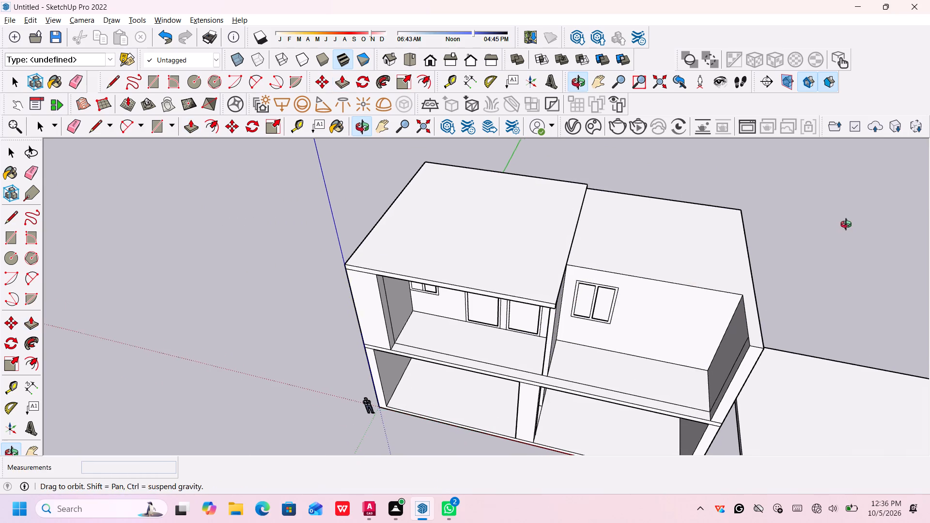
{"action": "middle_click_drag", "start_coordinate": [848, 226], "coordinate": [831, 226]}
{"action": "middle_click_drag", "start_coordinate": [795, 268], "coordinate": [825, 251]}
{"action": "middle_click_drag", "start_coordinate": [809, 264], "coordinate": [820, 294]}
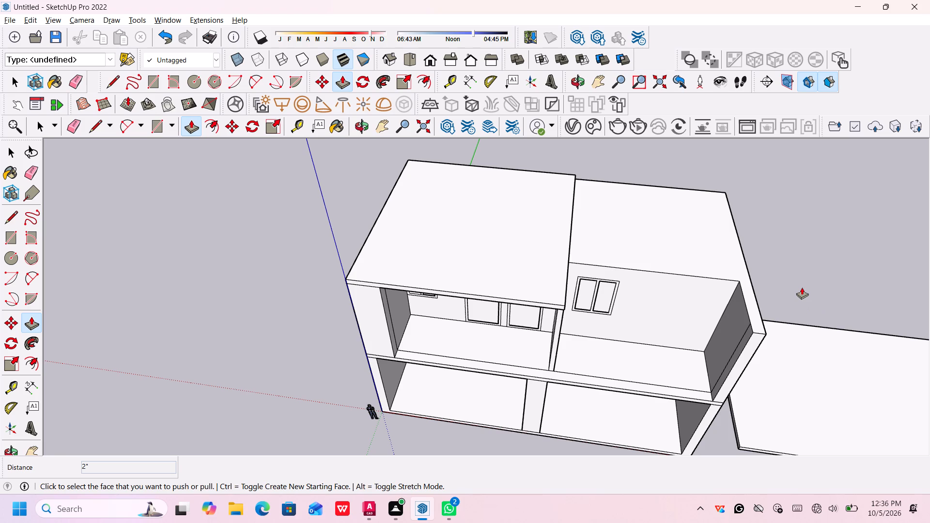
Push/Pull the front end face of the right-hand upper room's side wall 2' inward, and a further 10' to the back wall.
{"action": "middle_click_drag", "start_coordinate": [792, 308], "coordinate": [724, 308]}
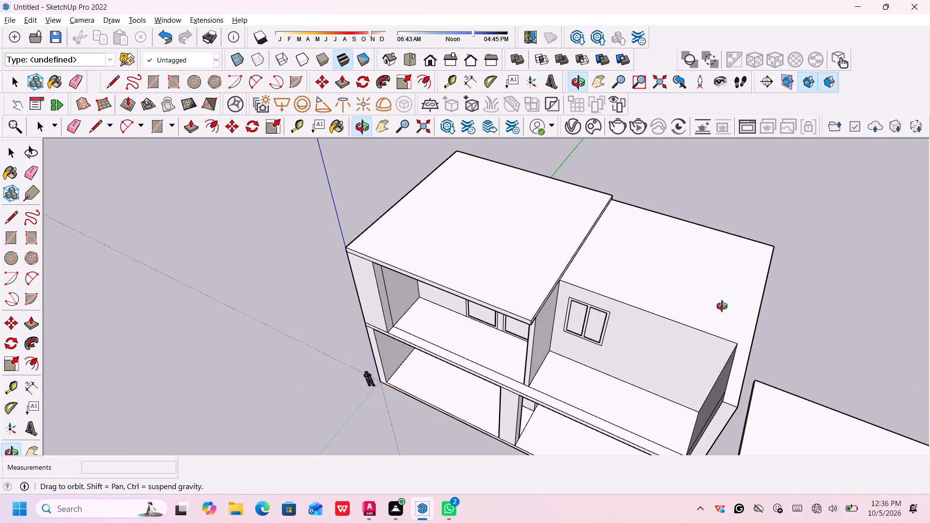
{"action": "middle_click_drag", "start_coordinate": [724, 308], "coordinate": [728, 304]}
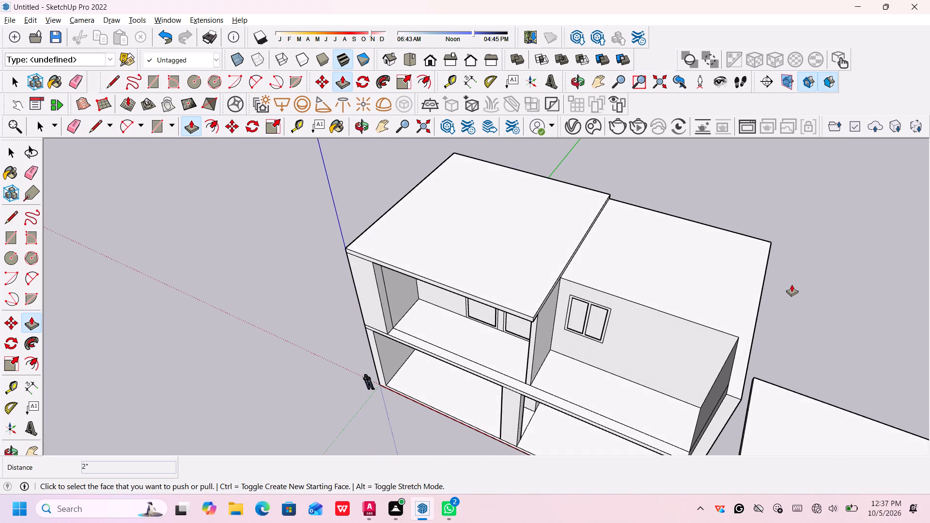
{"action": "middle_click_drag", "start_coordinate": [782, 309], "coordinate": [802, 288]}
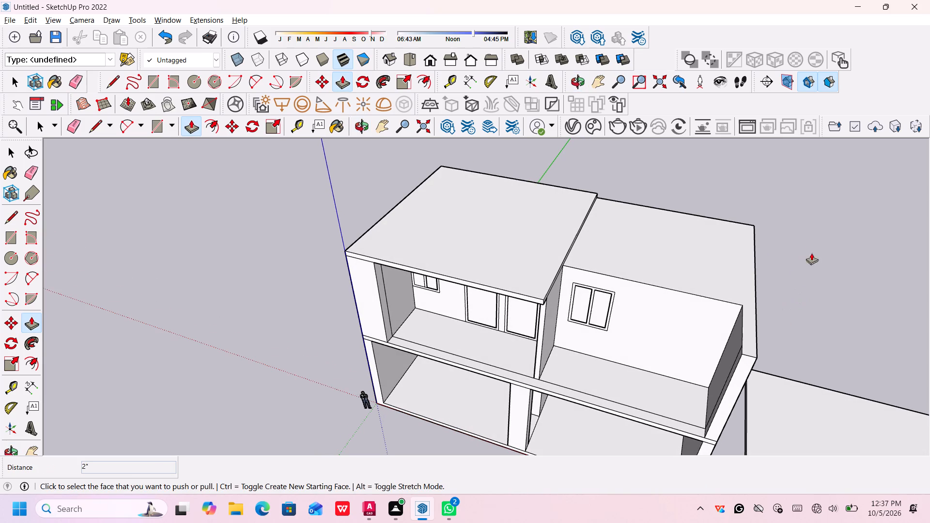
{"action": "middle_click_drag", "start_coordinate": [778, 293], "coordinate": [817, 223]}
{"action": "middle_click_drag", "start_coordinate": [813, 237], "coordinate": [787, 311]}
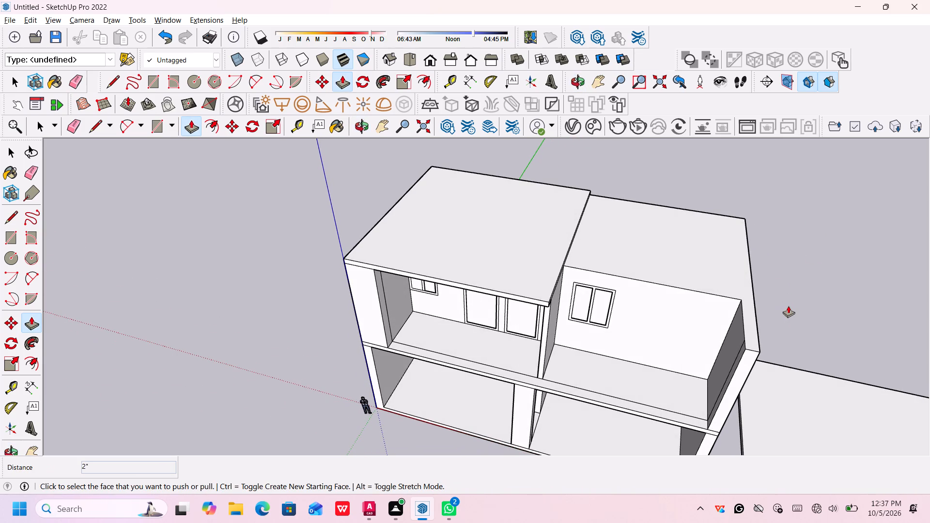
{"action": "key", "text": "space"}
{"action": "middle_click_drag", "start_coordinate": [785, 313], "coordinate": [785, 312]}
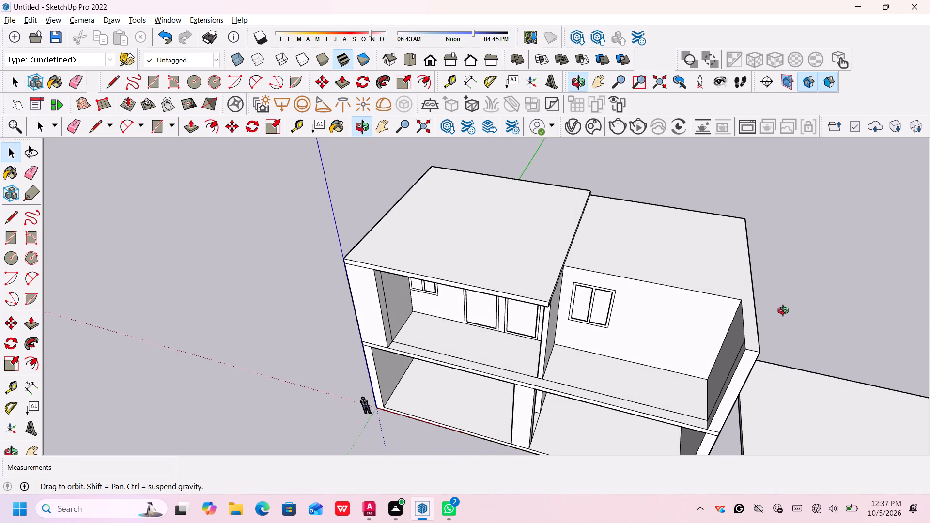
{"action": "middle_click_drag", "start_coordinate": [785, 312], "coordinate": [785, 301]}
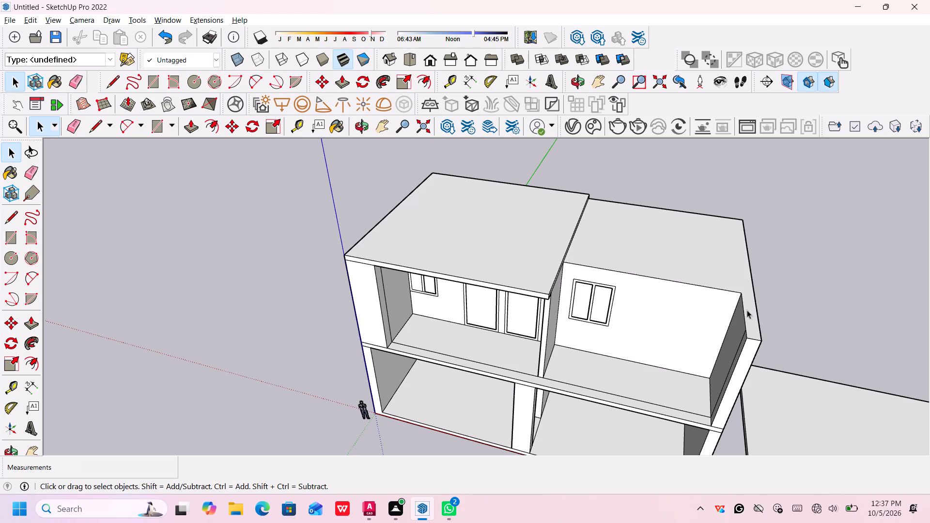
{"action": "key", "text": "p"}
{"action": "key", "text": "Return"}
{"action": "left_click", "coordinate": [743, 367]}
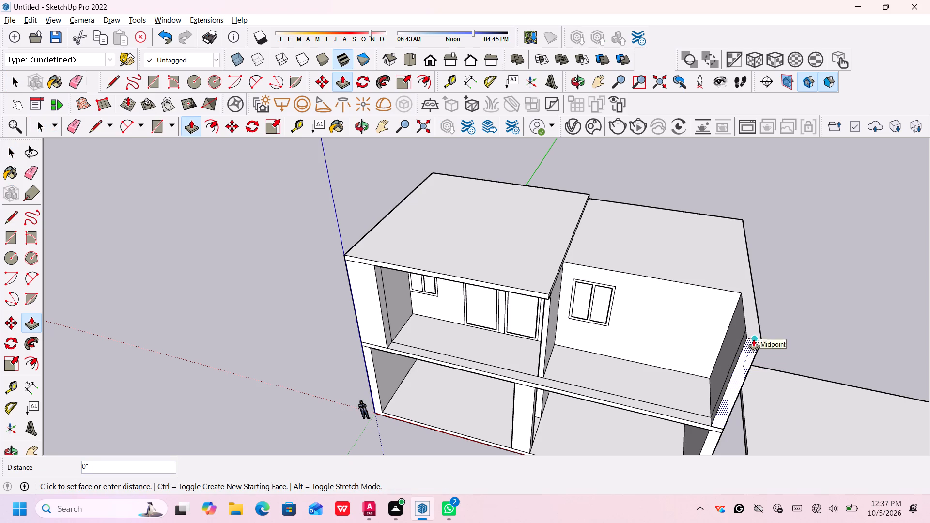
{"action": "left_click", "coordinate": [742, 293]}
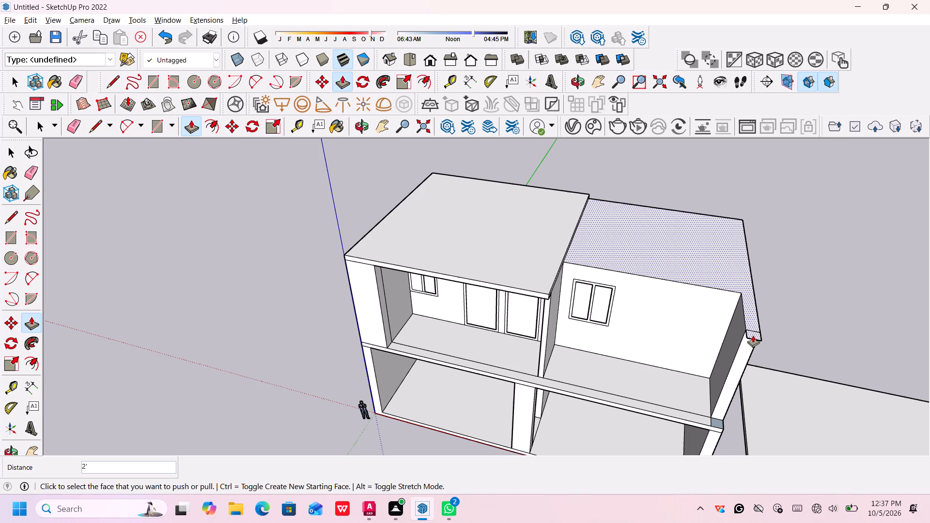
{"action": "left_click", "coordinate": [741, 356]}
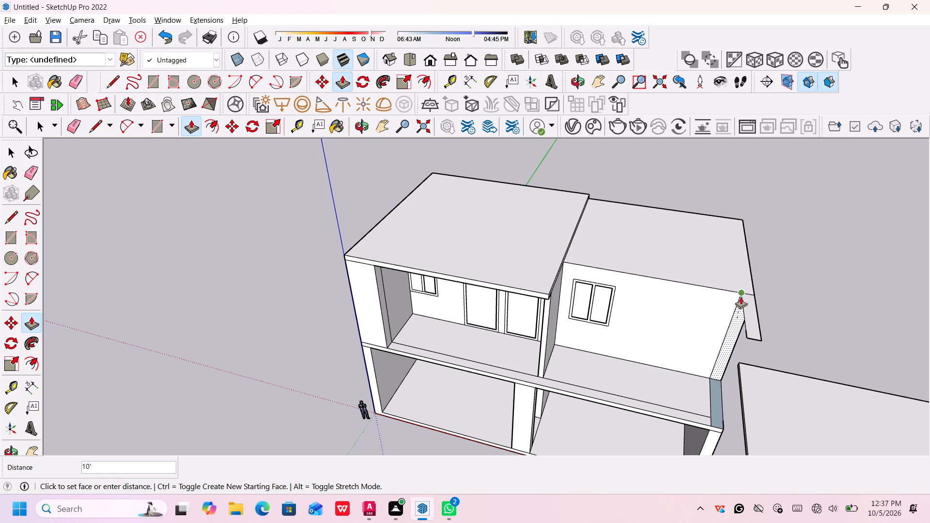
{"action": "left_click", "coordinate": [741, 293]}
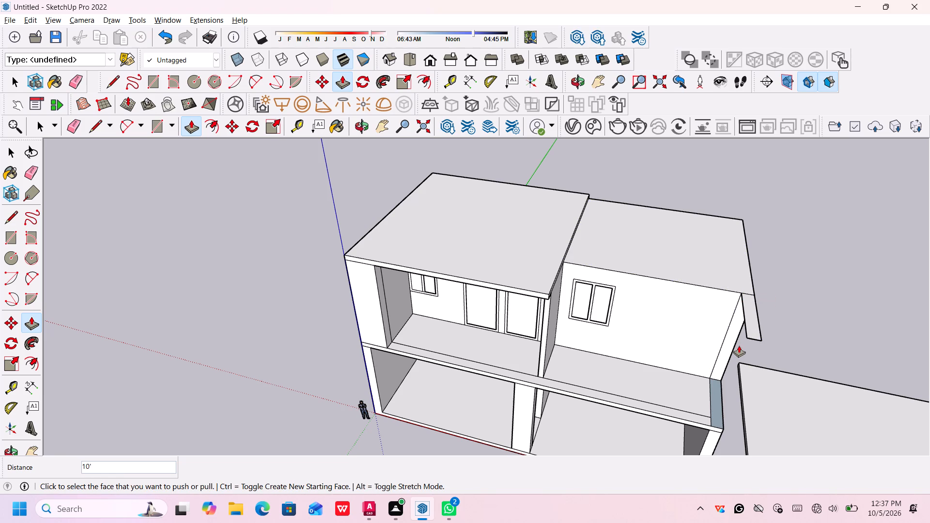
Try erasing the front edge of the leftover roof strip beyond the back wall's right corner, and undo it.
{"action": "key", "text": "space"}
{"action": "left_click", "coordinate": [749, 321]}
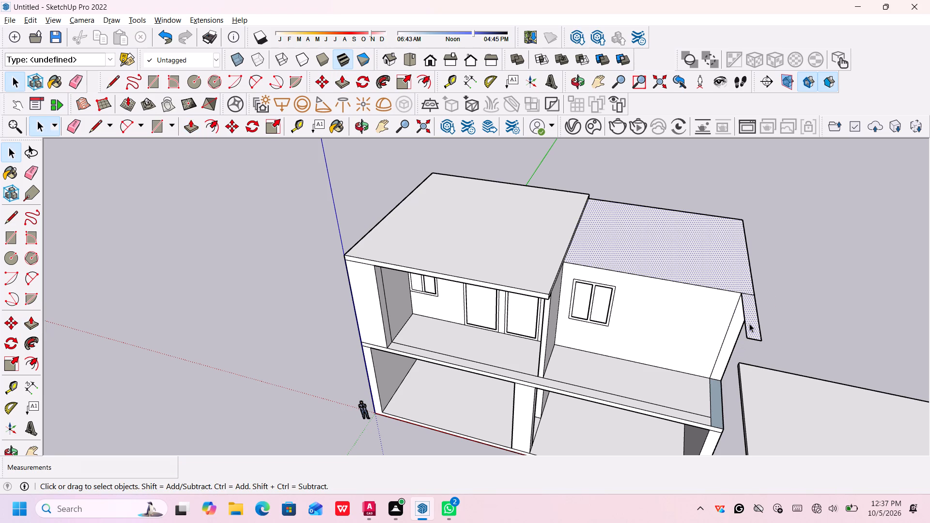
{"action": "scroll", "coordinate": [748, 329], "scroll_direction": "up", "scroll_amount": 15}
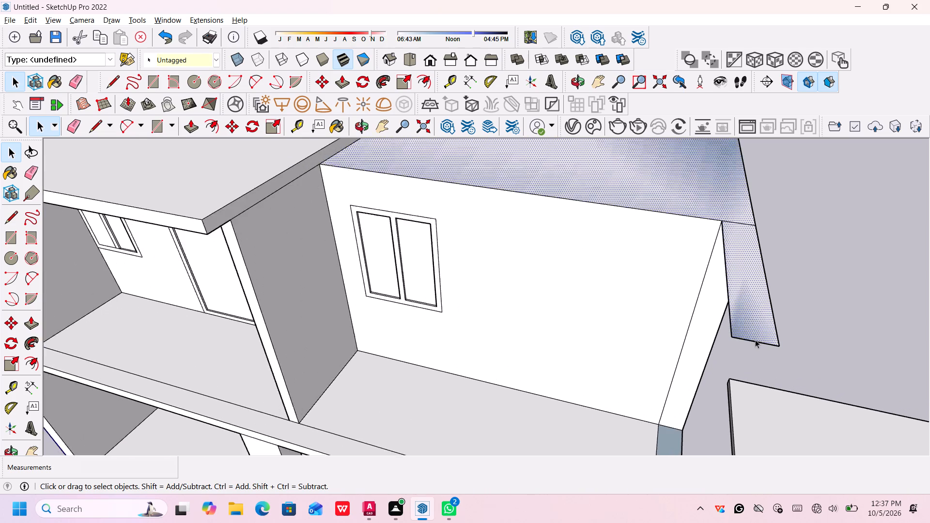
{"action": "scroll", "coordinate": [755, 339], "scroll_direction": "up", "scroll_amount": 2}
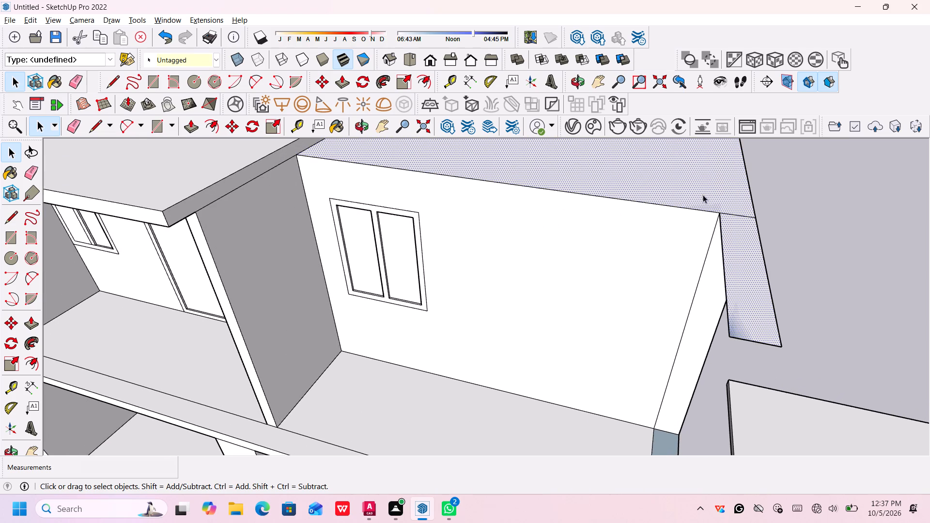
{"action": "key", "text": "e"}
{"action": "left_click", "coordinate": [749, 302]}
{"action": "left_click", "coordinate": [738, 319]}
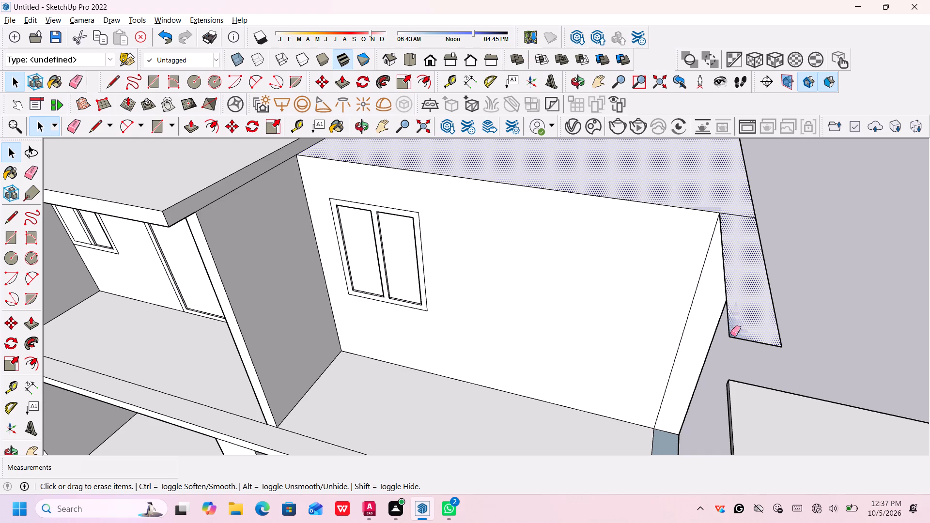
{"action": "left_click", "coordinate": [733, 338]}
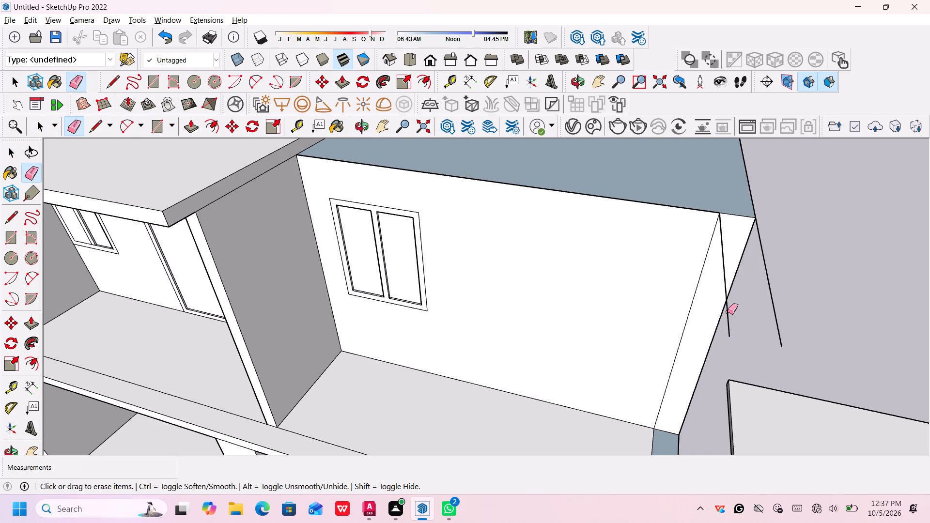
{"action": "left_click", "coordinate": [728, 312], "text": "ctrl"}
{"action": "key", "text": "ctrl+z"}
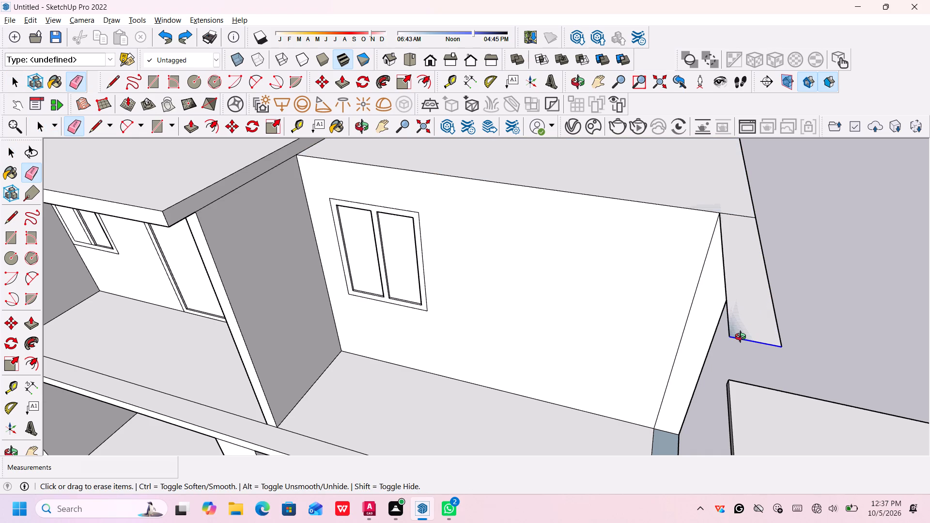
Erase the front and side edges of the leftover roof strip projecting past the back wall's right corner.
{"action": "left_click", "coordinate": [743, 338]}
{"action": "key", "text": "o"}
{"action": "key", "text": "space"}
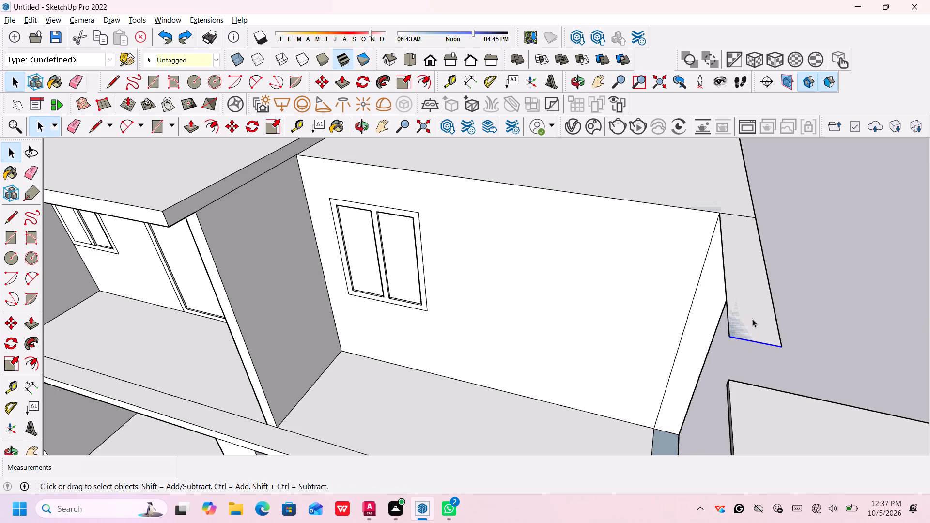
{"action": "key", "text": "e"}
{"action": "left_click", "coordinate": [744, 338]}
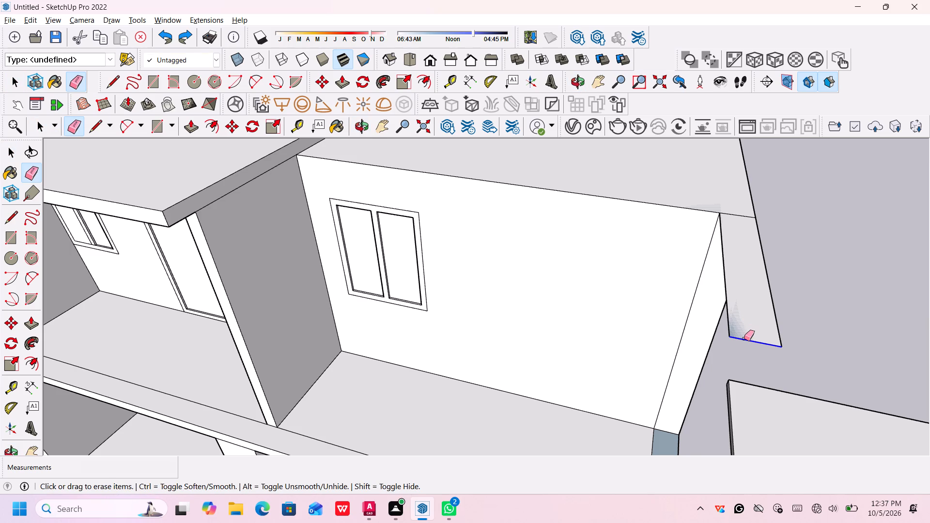
{"action": "left_click", "coordinate": [727, 305]}
{"action": "left_click", "coordinate": [728, 318]}
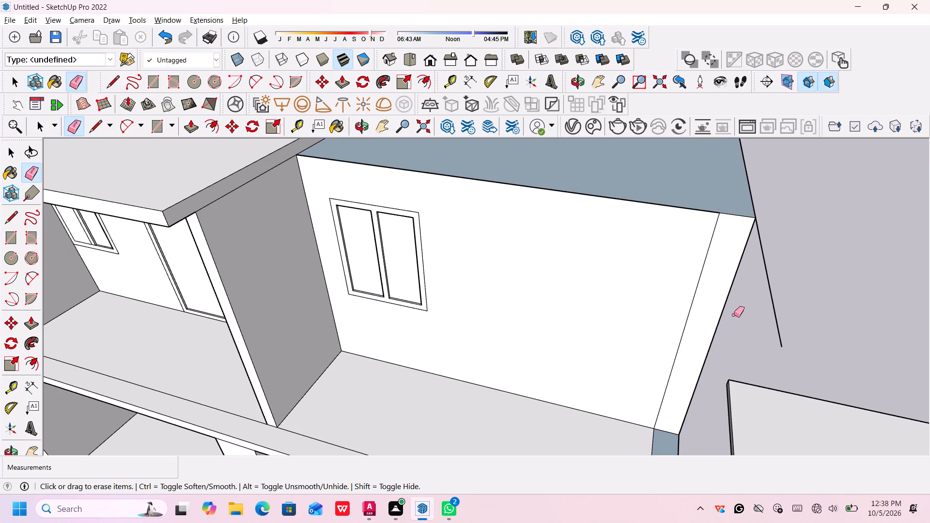
{"action": "left_click", "coordinate": [772, 300]}
Draw a 2' line along the back wall's top edge from the roof's outer corner to the inner wall corner.
{"action": "scroll", "coordinate": [775, 272], "scroll_direction": "down", "scroll_amount": 1}
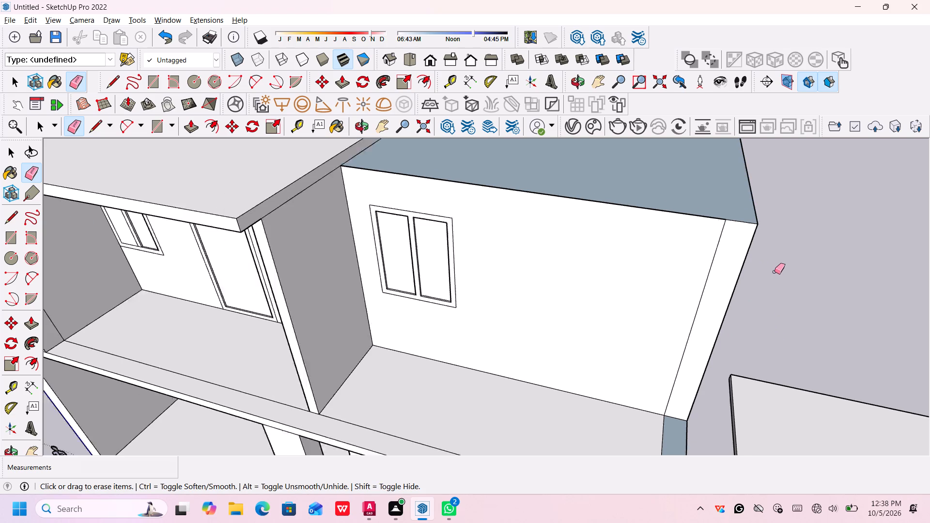
{"action": "scroll", "coordinate": [775, 272], "scroll_direction": "down", "scroll_amount": 3}
{"action": "middle_click_drag", "start_coordinate": [775, 272], "coordinate": [775, 284]}
{"action": "scroll", "coordinate": [775, 268], "scroll_direction": "down", "scroll_amount": 4}
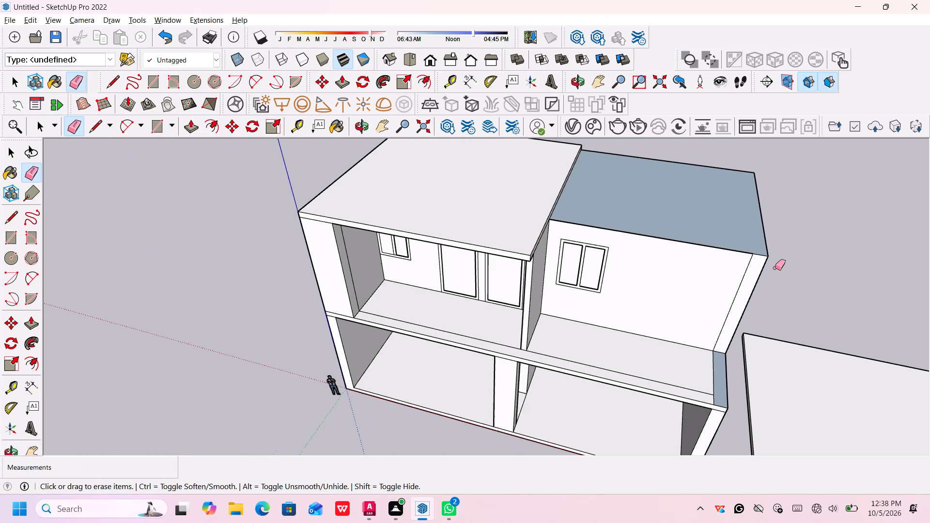
{"action": "scroll", "coordinate": [775, 268], "scroll_direction": "up", "scroll_amount": 4}
{"action": "key", "text": "Return"}
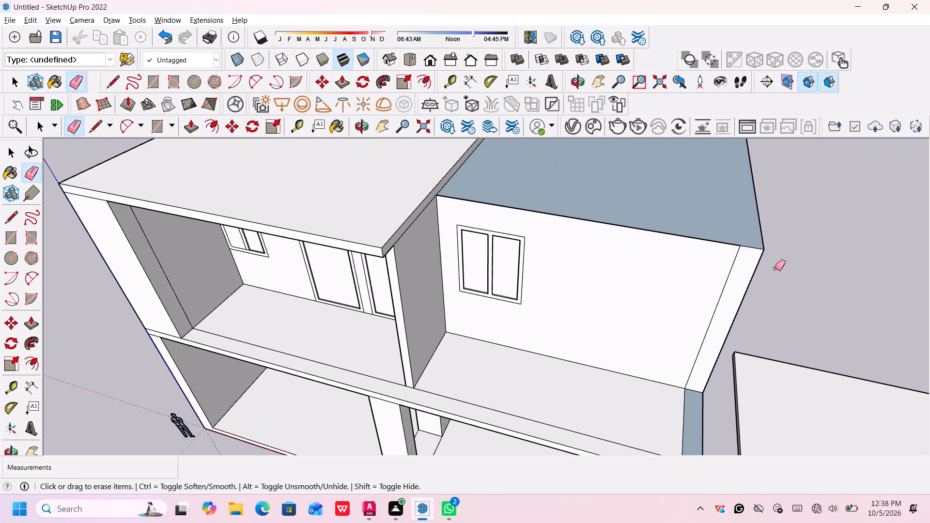
{"action": "key", "text": "space"}
{"action": "key", "text": "l"}
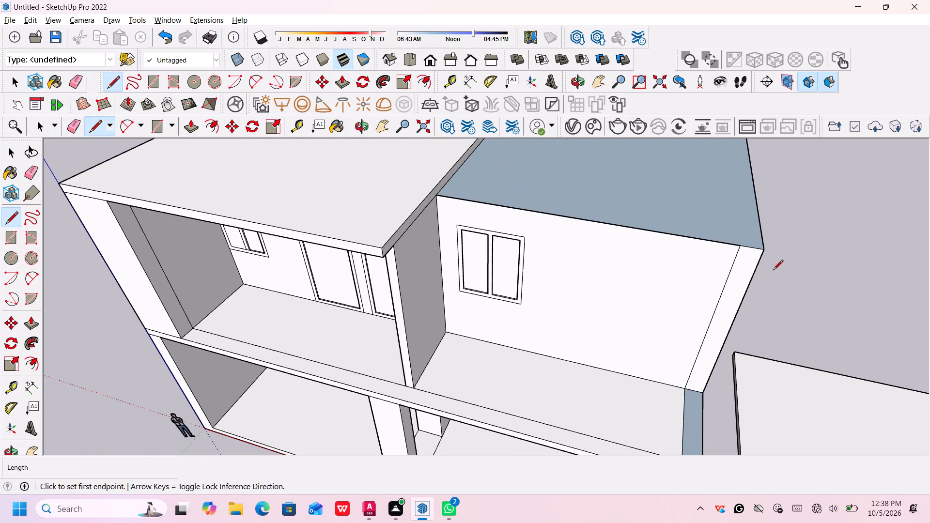
{"action": "key", "text": "Return"}
{"action": "left_click", "coordinate": [765, 251]}
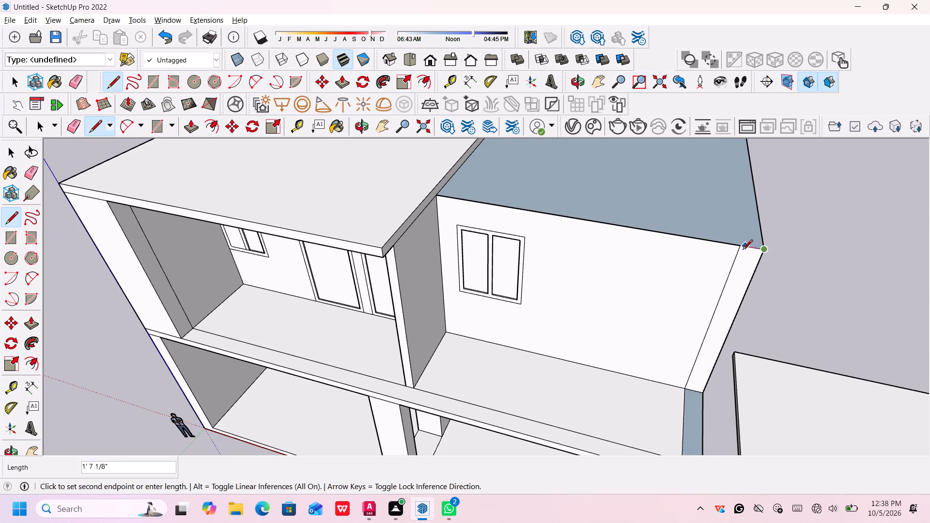
{"action": "left_click", "coordinate": [741, 248]}
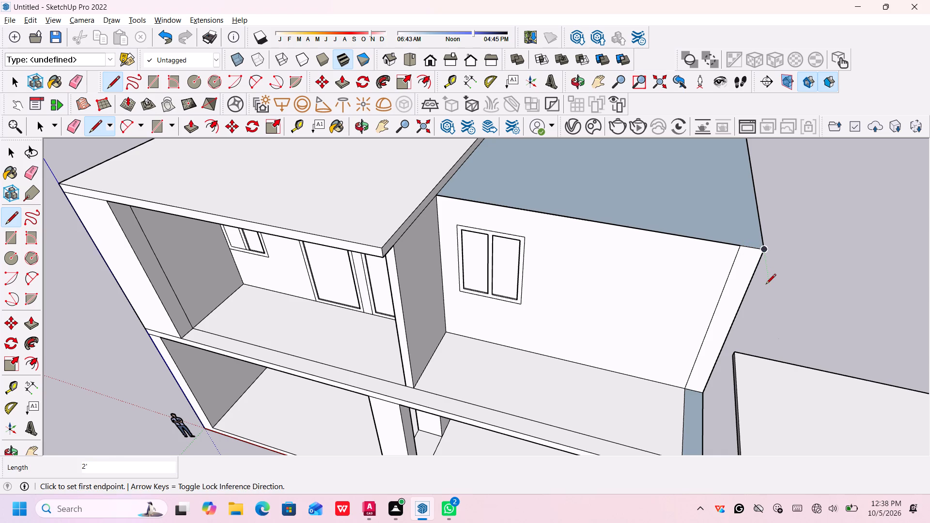
{"action": "key", "text": "space"}
Examine the roof corner where the line meets the wall and the open upper room from front and above.
{"action": "scroll", "coordinate": [747, 250], "scroll_direction": "down", "scroll_amount": 1}
{"action": "scroll", "coordinate": [747, 250], "scroll_direction": "up", "scroll_amount": 6}
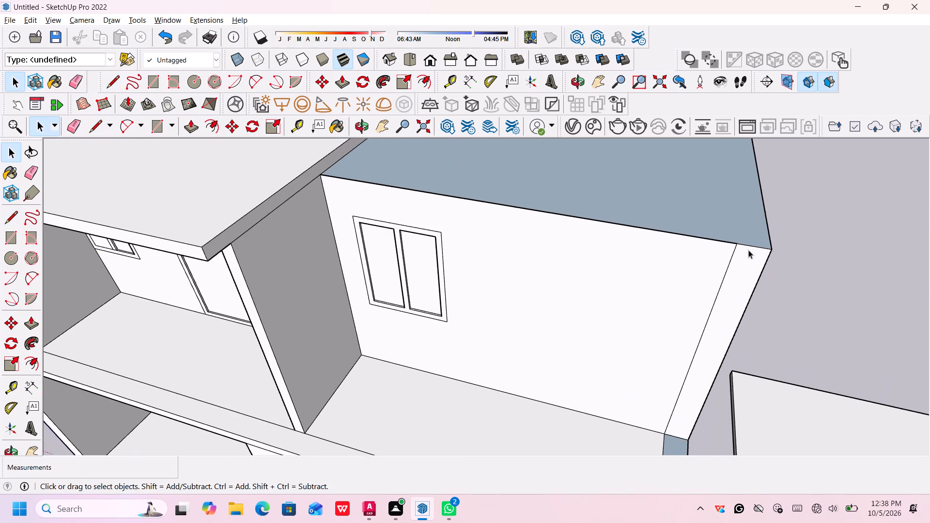
{"action": "scroll", "coordinate": [748, 250], "scroll_direction": "up", "scroll_amount": 17}
{"action": "scroll", "coordinate": [741, 247], "scroll_direction": "up", "scroll_amount": 6}
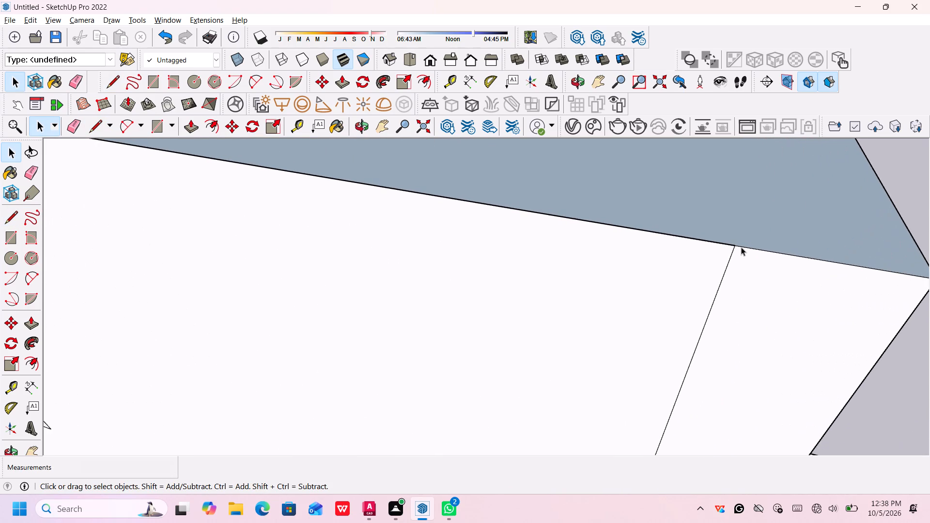
{"action": "scroll", "coordinate": [741, 247], "scroll_direction": "down", "scroll_amount": 2}
{"action": "scroll", "coordinate": [741, 245], "scroll_direction": "up", "scroll_amount": 1}
{"action": "scroll", "coordinate": [741, 243], "scroll_direction": "down", "scroll_amount": 17}
{"action": "scroll", "coordinate": [744, 245], "scroll_direction": "up", "scroll_amount": 1}
{"action": "scroll", "coordinate": [744, 245], "scroll_direction": "down", "scroll_amount": 20}
{"action": "scroll", "coordinate": [744, 245], "scroll_direction": "down", "scroll_amount": 20}
{"action": "scroll", "coordinate": [744, 245], "scroll_direction": "down", "scroll_amount": 6}
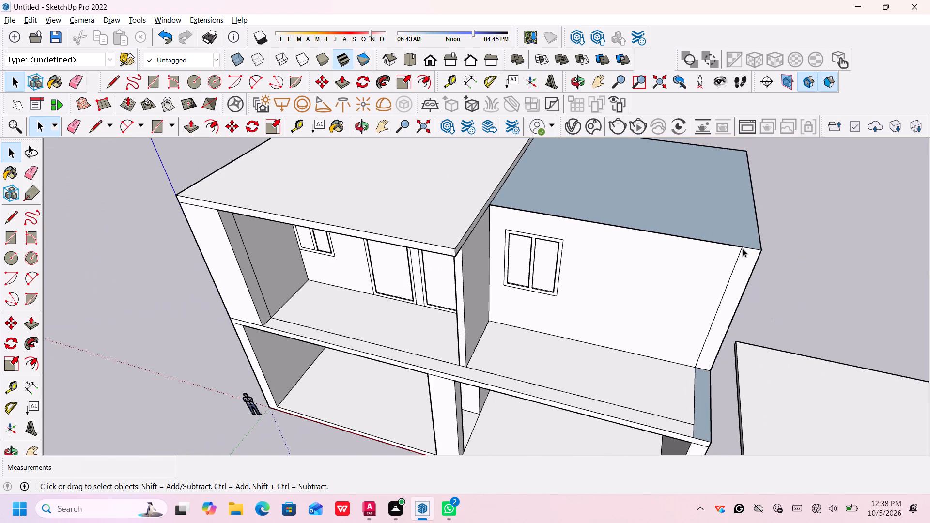
{"action": "middle_click_drag", "start_coordinate": [744, 348], "coordinate": [760, 260]}
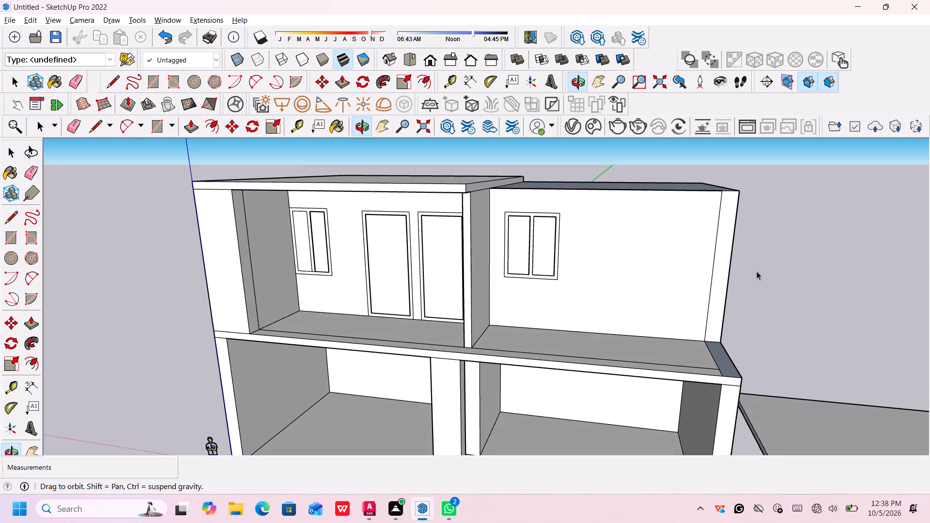
{"action": "middle_click_drag", "start_coordinate": [757, 272], "coordinate": [707, 369]}
{"action": "scroll", "coordinate": [737, 300], "scroll_direction": "up", "scroll_amount": 4}
{"action": "scroll", "coordinate": [738, 302], "scroll_direction": "down", "scroll_amount": 5}
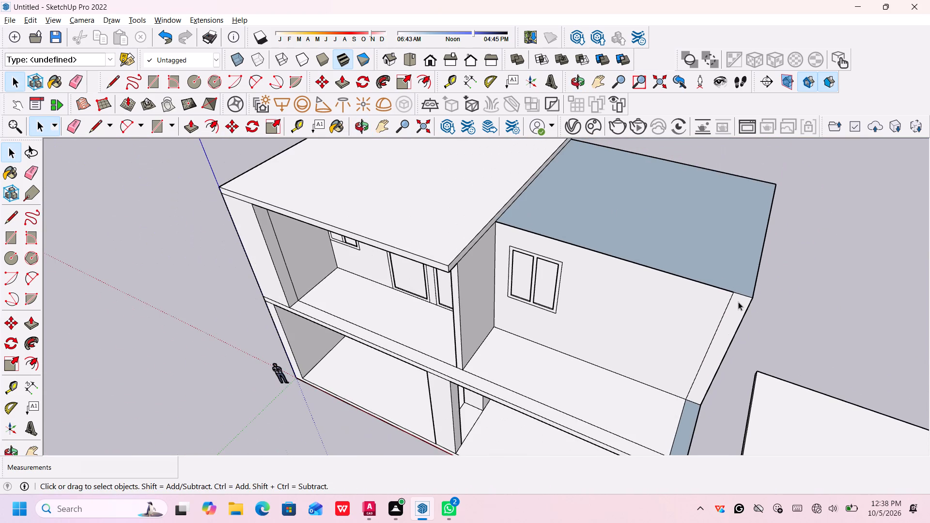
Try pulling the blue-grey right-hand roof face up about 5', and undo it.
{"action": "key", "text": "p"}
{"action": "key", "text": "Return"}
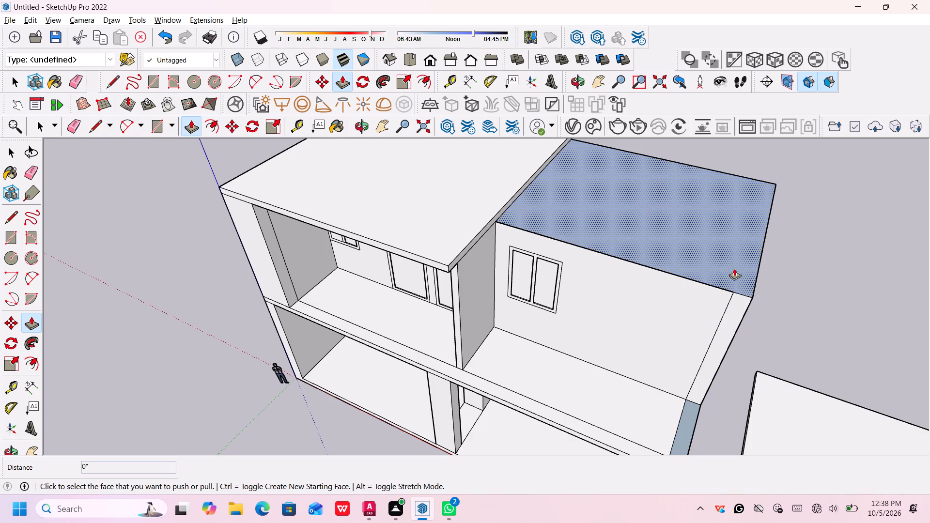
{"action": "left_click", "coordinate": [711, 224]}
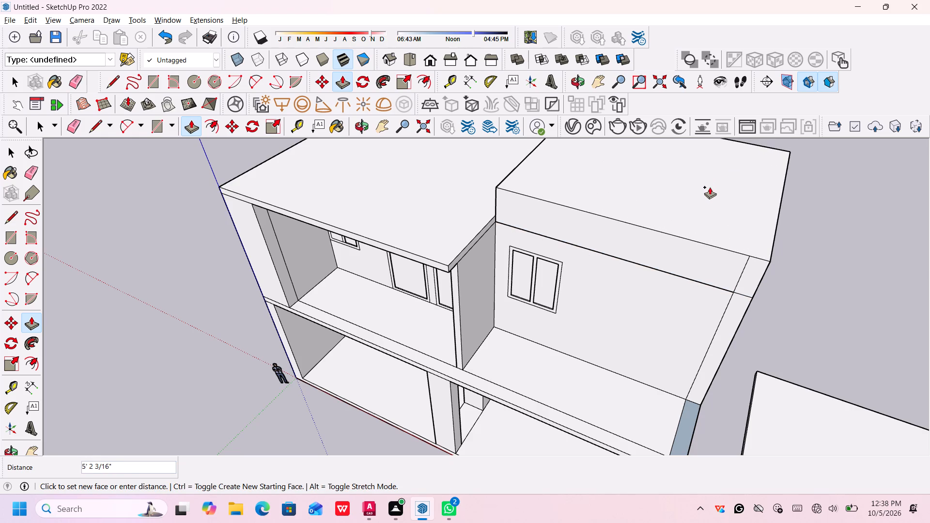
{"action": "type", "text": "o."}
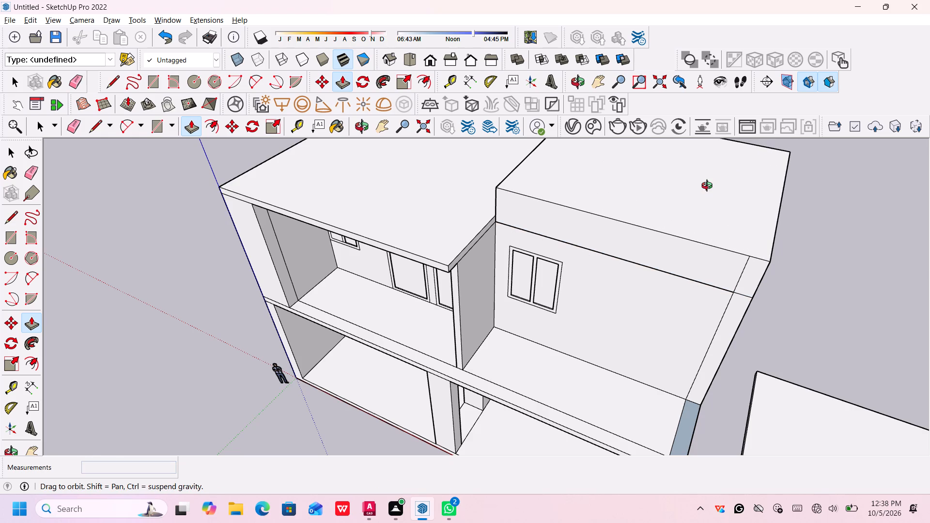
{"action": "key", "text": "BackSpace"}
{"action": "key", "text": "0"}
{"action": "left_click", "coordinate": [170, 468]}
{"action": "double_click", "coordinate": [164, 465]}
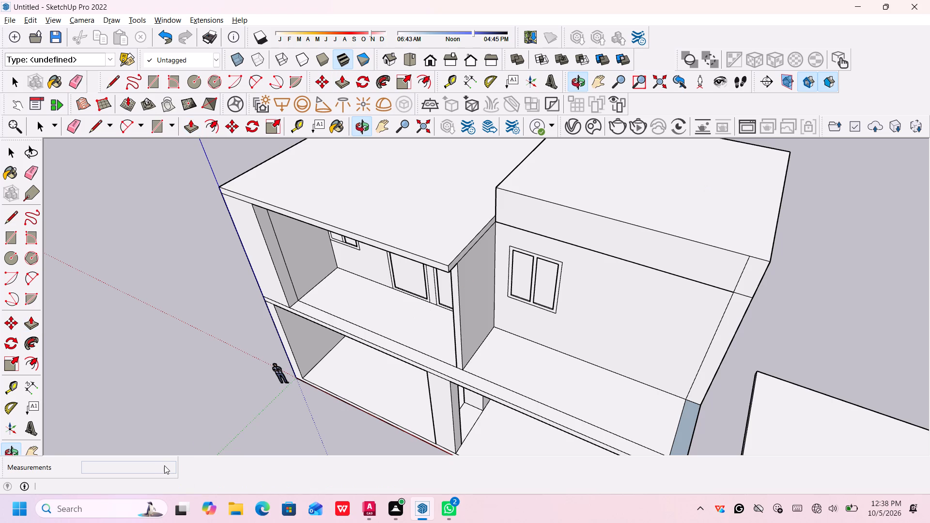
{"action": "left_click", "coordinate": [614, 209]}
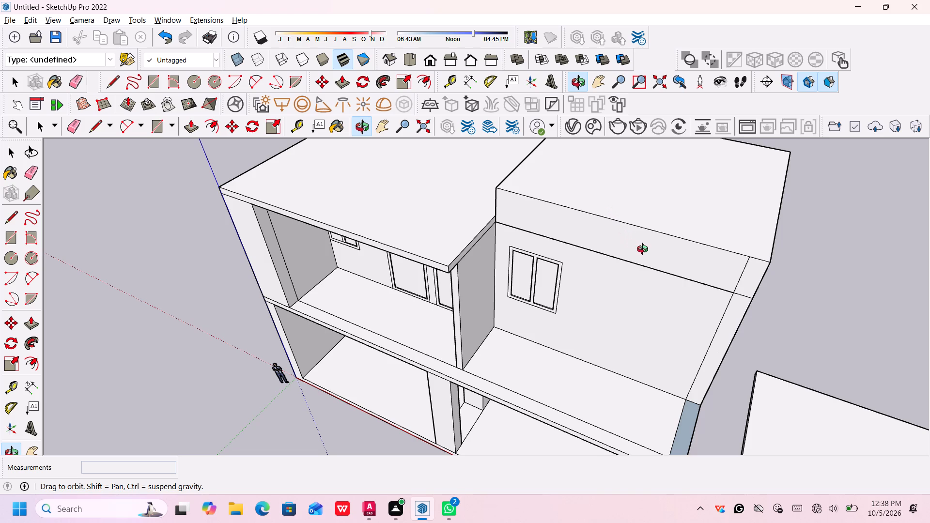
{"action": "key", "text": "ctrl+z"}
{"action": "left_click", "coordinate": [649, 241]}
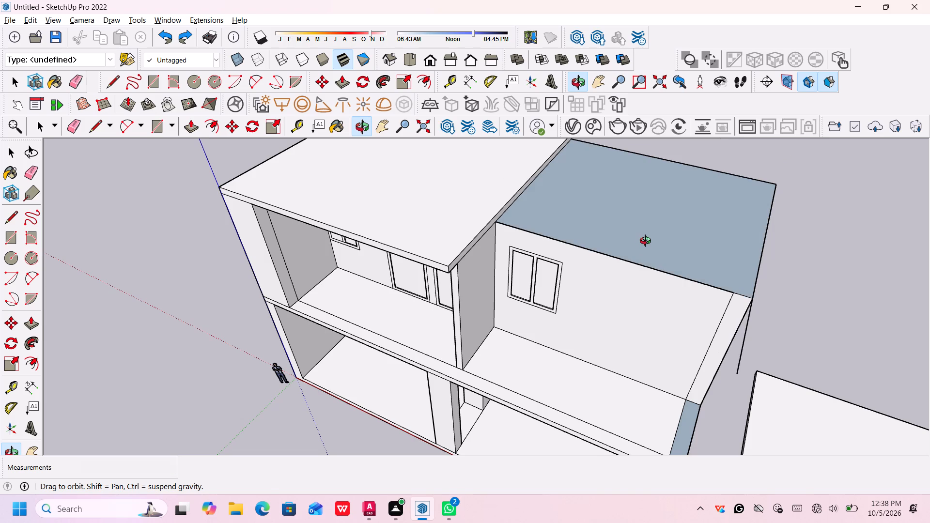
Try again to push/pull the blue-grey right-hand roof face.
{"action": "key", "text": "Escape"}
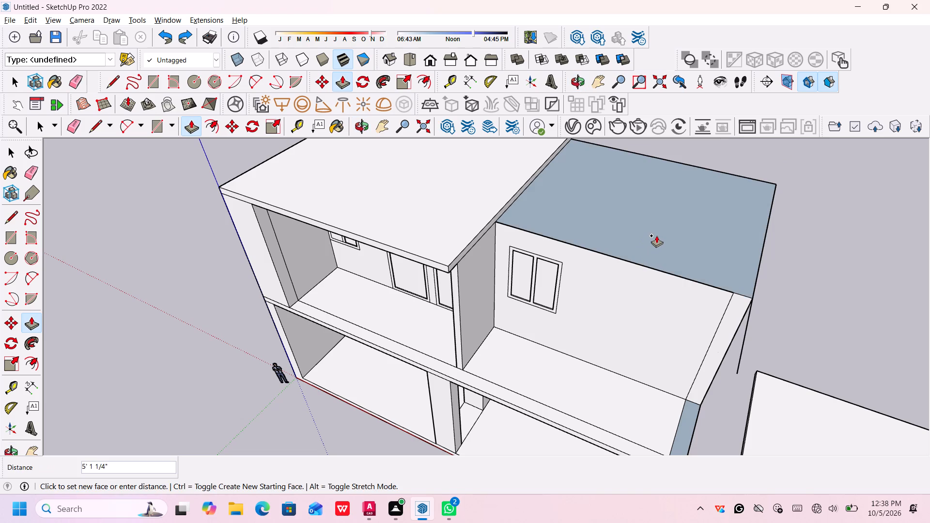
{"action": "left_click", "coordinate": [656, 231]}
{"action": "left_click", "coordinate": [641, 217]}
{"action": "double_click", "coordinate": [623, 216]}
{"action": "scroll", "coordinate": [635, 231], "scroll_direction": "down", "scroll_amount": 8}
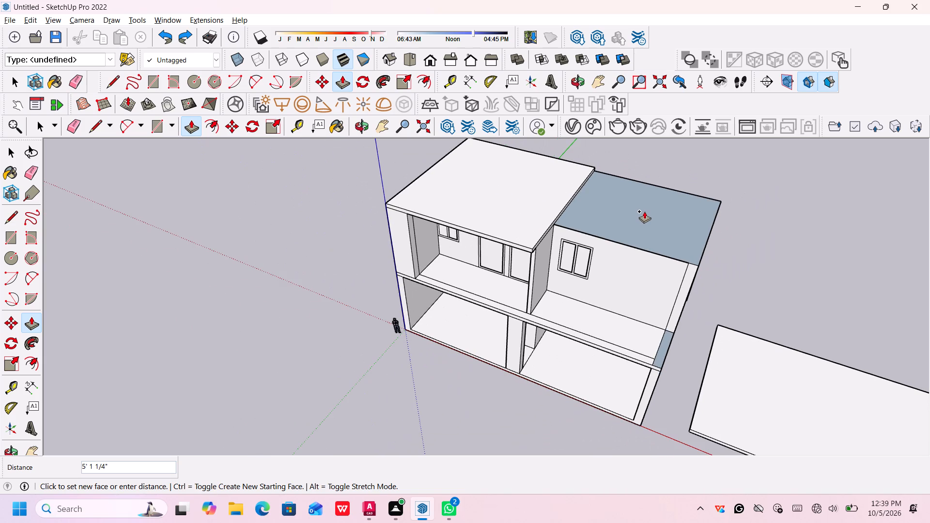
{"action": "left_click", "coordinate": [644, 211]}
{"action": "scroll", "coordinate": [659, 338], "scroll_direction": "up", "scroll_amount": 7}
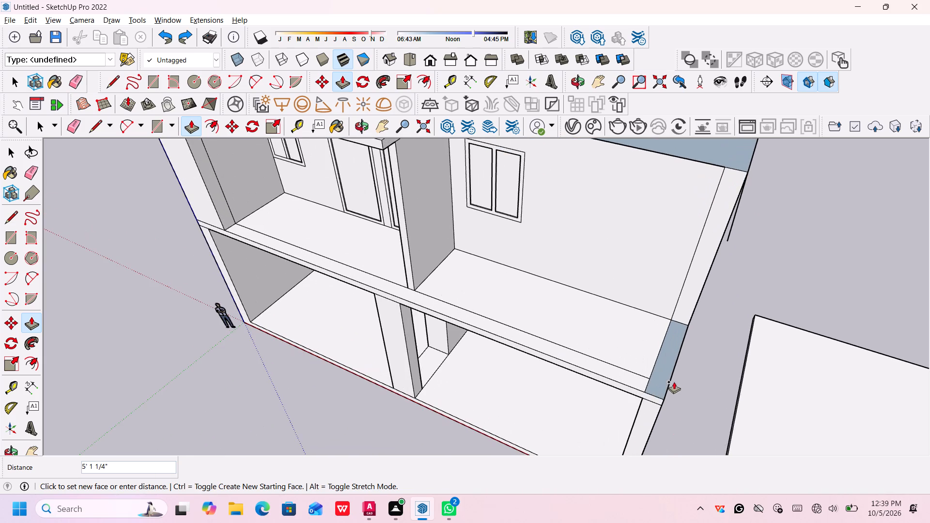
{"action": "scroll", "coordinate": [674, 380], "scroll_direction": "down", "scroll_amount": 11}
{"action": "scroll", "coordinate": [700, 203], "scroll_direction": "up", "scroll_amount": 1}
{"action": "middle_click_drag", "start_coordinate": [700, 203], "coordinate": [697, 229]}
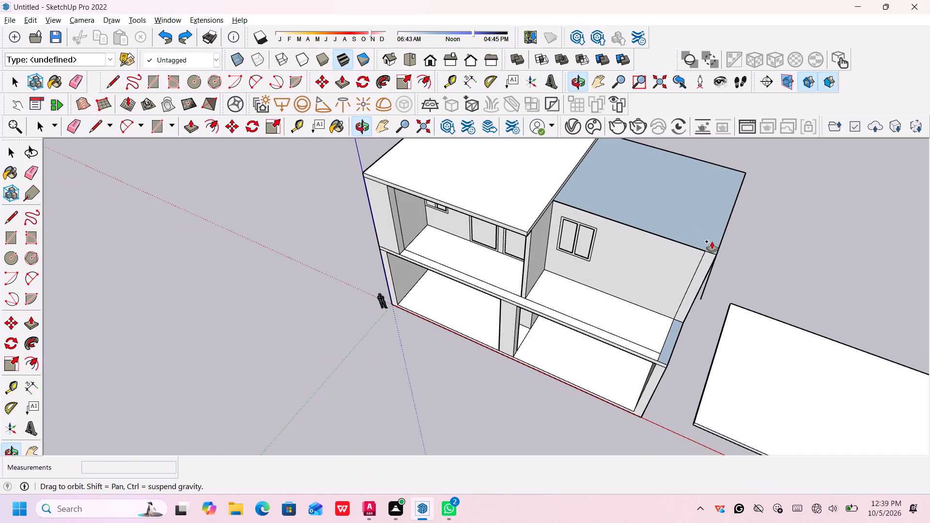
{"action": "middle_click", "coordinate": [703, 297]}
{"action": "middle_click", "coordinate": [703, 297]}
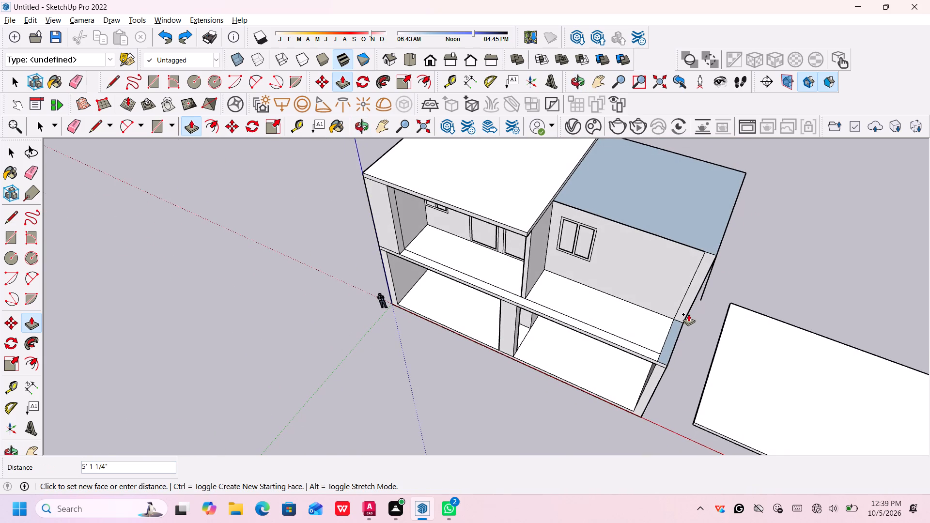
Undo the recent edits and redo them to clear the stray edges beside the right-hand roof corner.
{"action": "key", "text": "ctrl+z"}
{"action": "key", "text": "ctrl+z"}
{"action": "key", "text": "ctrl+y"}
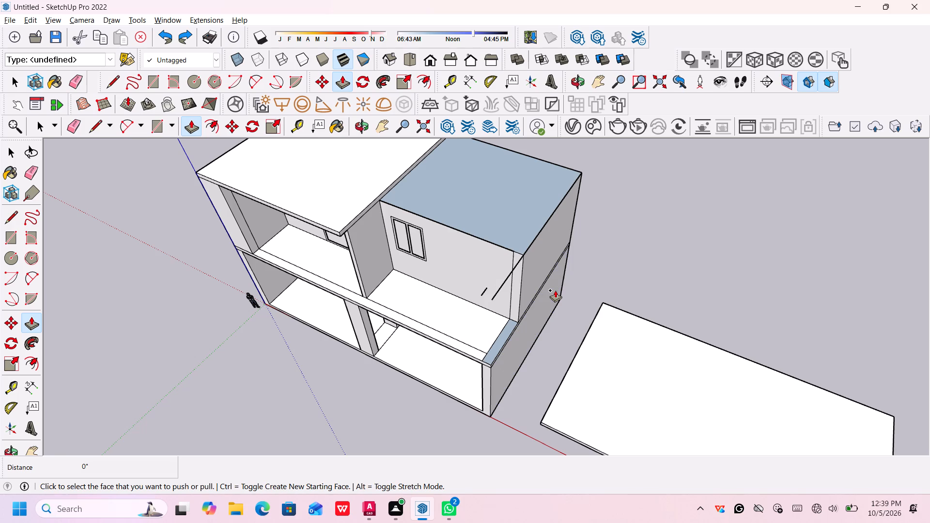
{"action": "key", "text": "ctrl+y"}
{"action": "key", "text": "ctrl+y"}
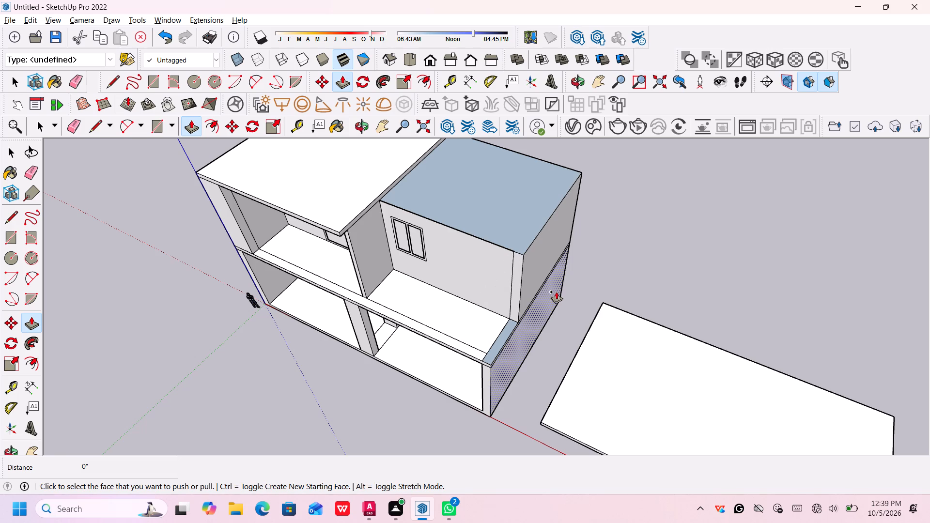
Push/pull the blue-grey right-hand roof face up by 0.01".
{"action": "left_click", "coordinate": [479, 194]}
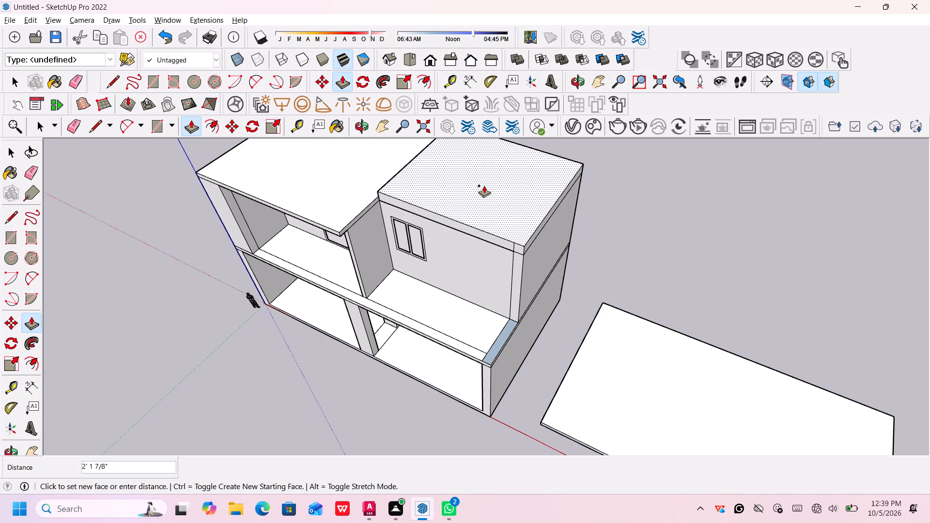
{"action": "key", "text": "0"}
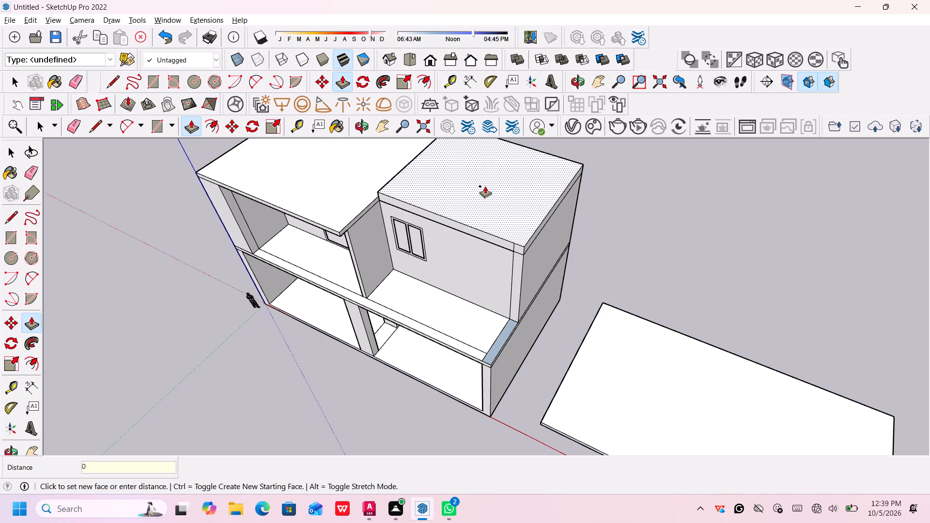
{"action": "type", "text": ".0"}
{"action": "type", "text": "1\""}
{"action": "key", "text": "Return"}
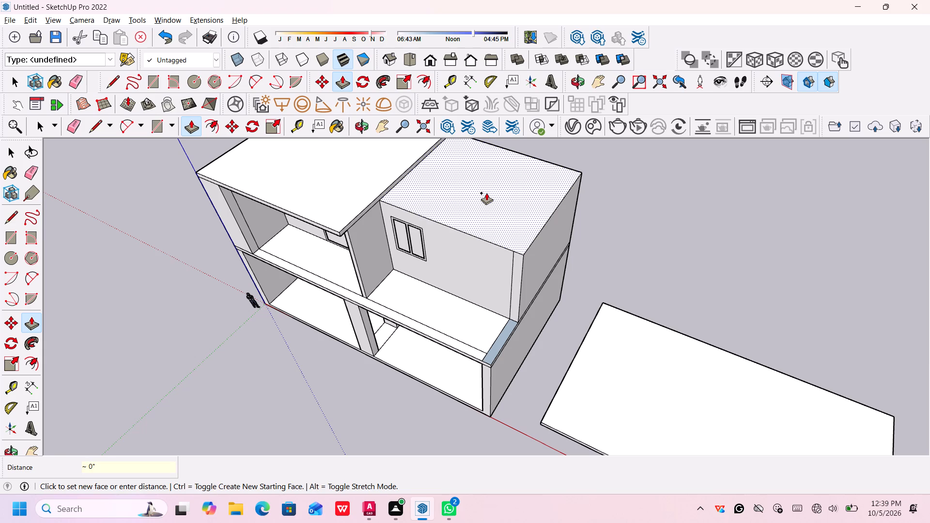
Push/pull the blue-grey strip along the upper floor's right edge up by 0.01".
{"action": "scroll", "coordinate": [491, 345], "scroll_direction": "up", "scroll_amount": 1}
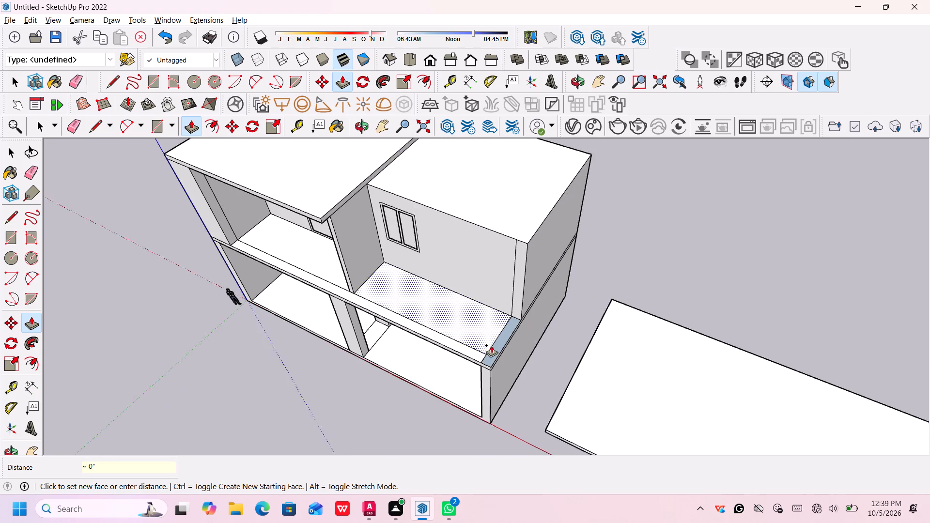
{"action": "scroll", "coordinate": [491, 345], "scroll_direction": "up", "scroll_amount": 3}
{"action": "left_click", "coordinate": [497, 345]}
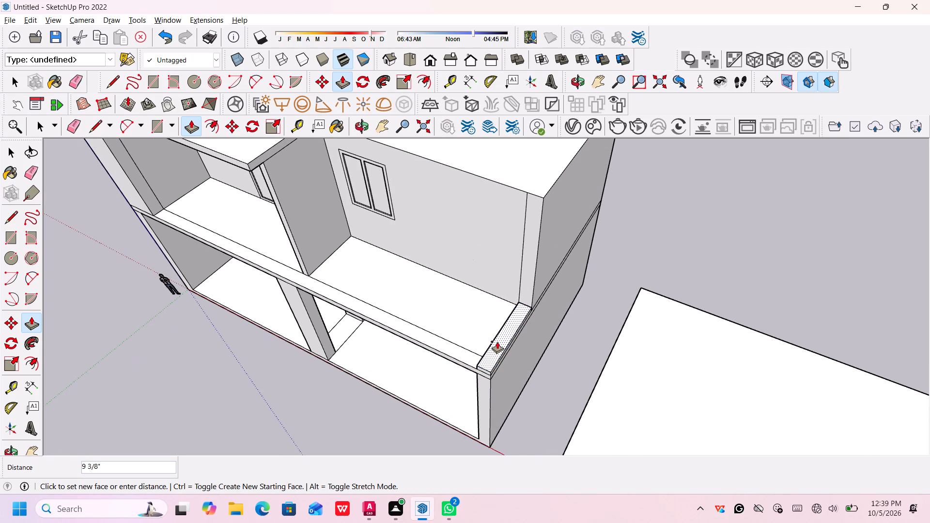
{"action": "type", "text": "0."}
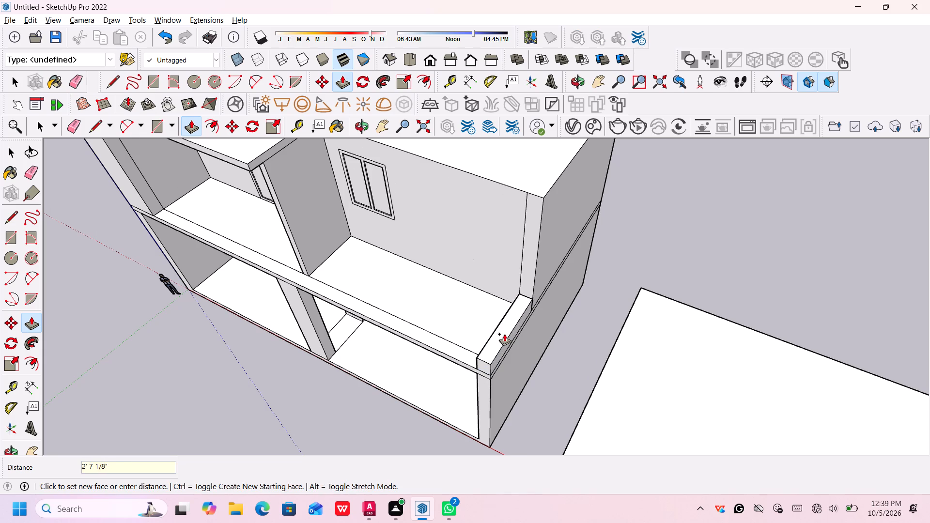
{"action": "key", "text": "0"}
{"action": "key", "text": "period"}
{"action": "type", "text": "01"}
{"action": "key", "text": "shift+quotedbl"}
{"action": "key", "text": "Return"}
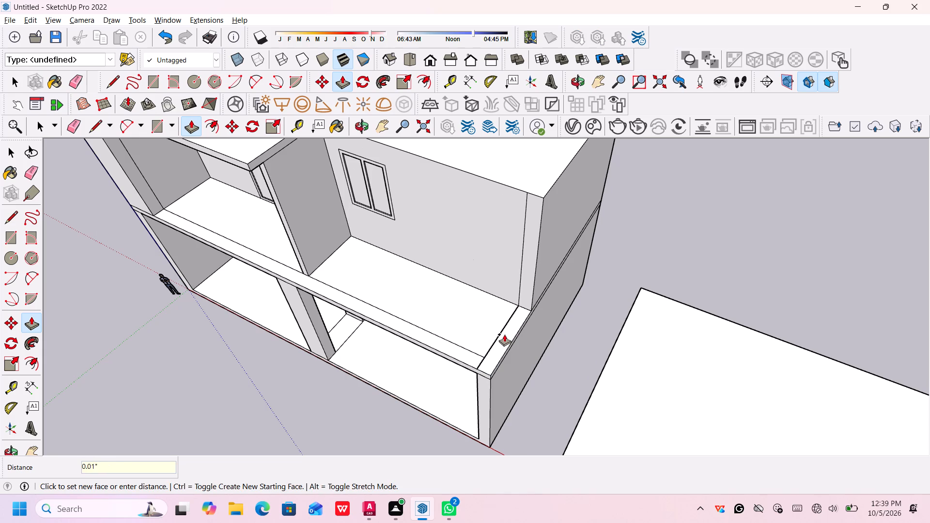
Examine the open right-hand upper room, its floor edge and the roof above from the front.
{"action": "scroll", "coordinate": [596, 303], "scroll_direction": "down", "scroll_amount": 2}
{"action": "scroll", "coordinate": [597, 300], "scroll_direction": "up", "scroll_amount": 1}
{"action": "scroll", "coordinate": [597, 299], "scroll_direction": "down", "scroll_amount": 1}
{"action": "scroll", "coordinate": [613, 260], "scroll_direction": "down", "scroll_amount": 1}
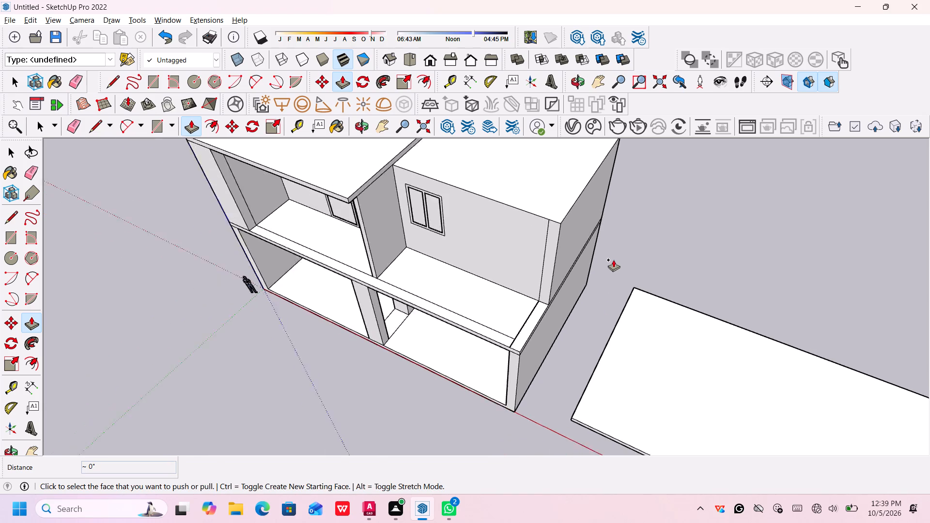
{"action": "scroll", "coordinate": [613, 260], "scroll_direction": "down", "scroll_amount": 3}
{"action": "middle_click_drag", "start_coordinate": [617, 233], "coordinate": [671, 232]}
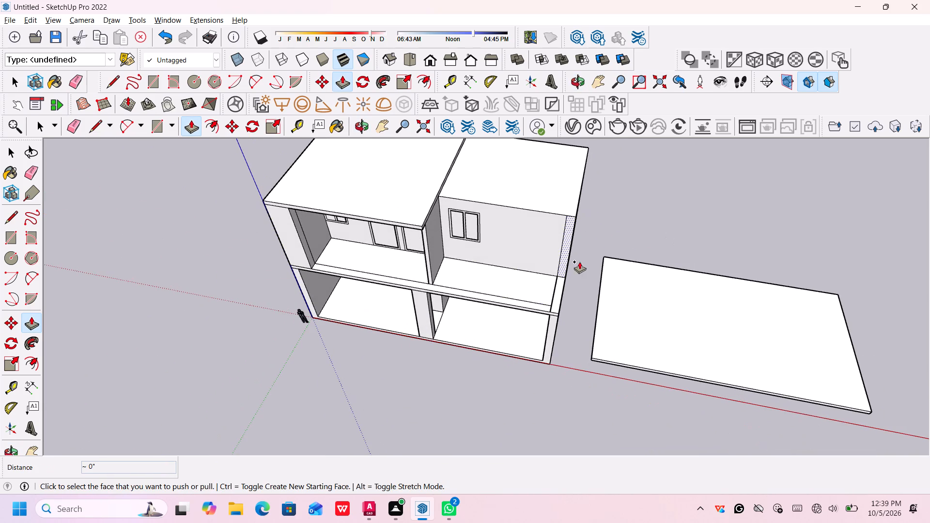
{"action": "key", "text": "Escape"}
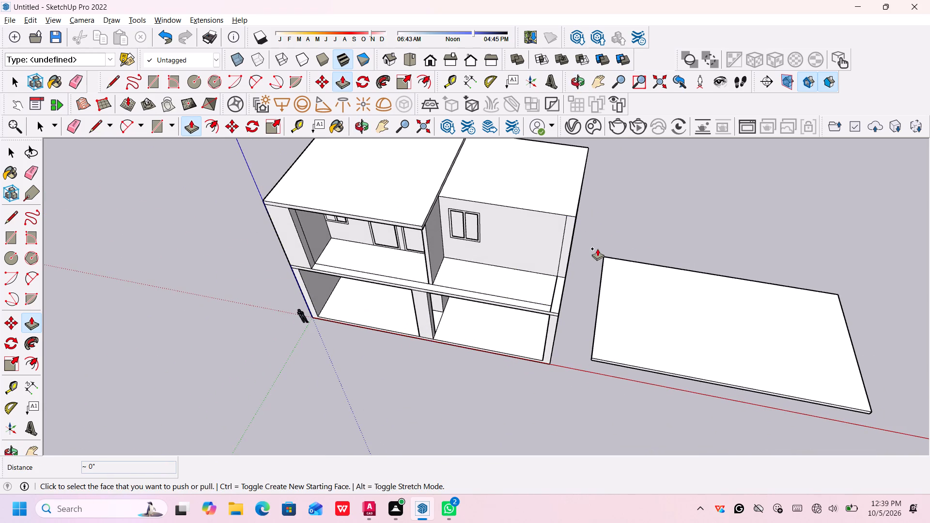
{"action": "key", "text": "space"}
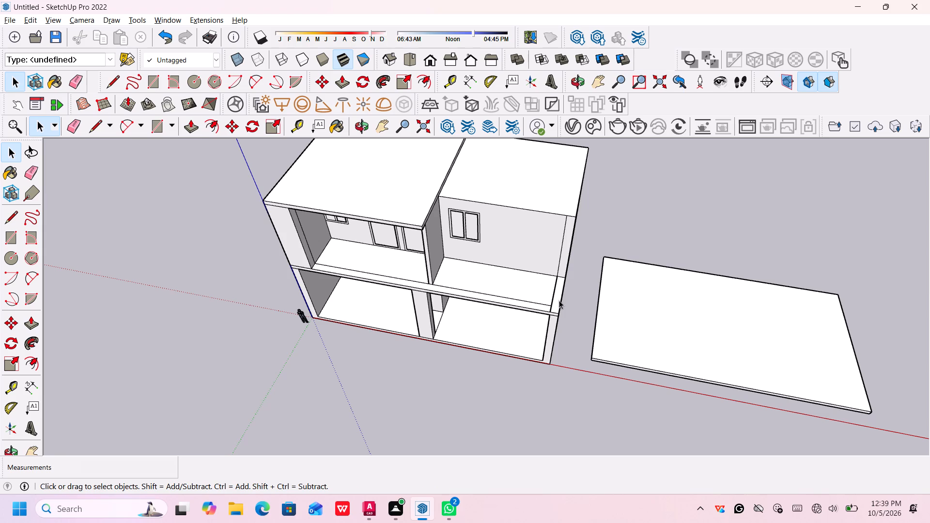
{"action": "middle_click_drag", "start_coordinate": [570, 303], "coordinate": [620, 276]}
{"action": "scroll", "coordinate": [563, 292], "scroll_direction": "up", "scroll_amount": 5}
{"action": "middle_click_drag", "start_coordinate": [574, 279], "coordinate": [571, 295]}
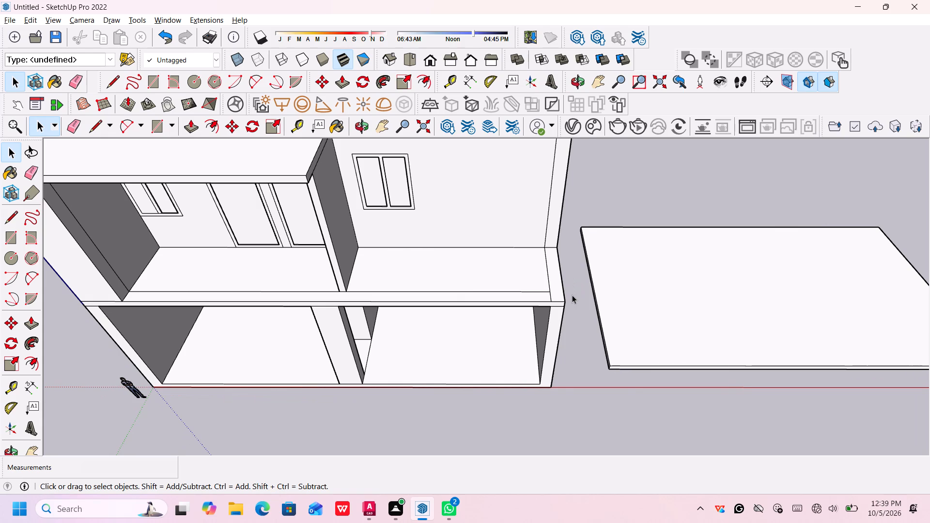
{"action": "scroll", "coordinate": [572, 295], "scroll_direction": "down", "scroll_amount": 3}
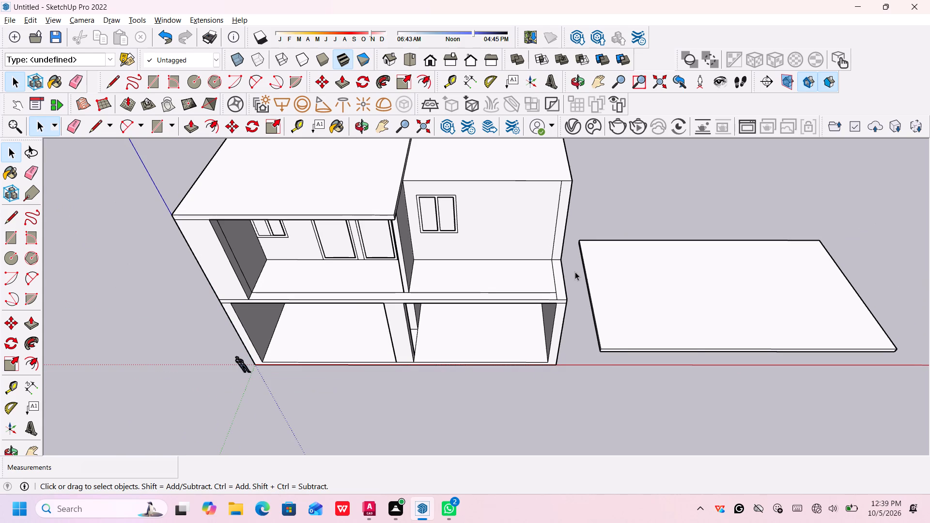
{"action": "middle_click_drag", "start_coordinate": [575, 272], "coordinate": [559, 261]}
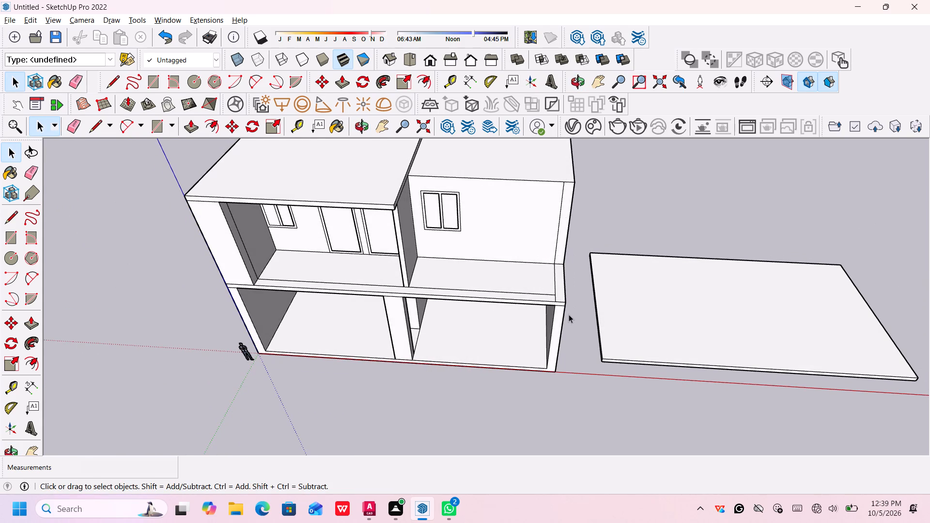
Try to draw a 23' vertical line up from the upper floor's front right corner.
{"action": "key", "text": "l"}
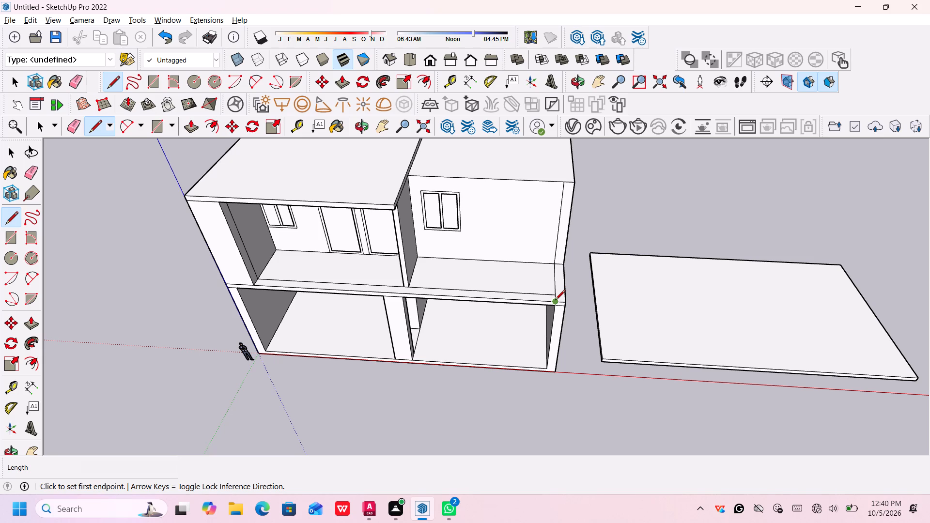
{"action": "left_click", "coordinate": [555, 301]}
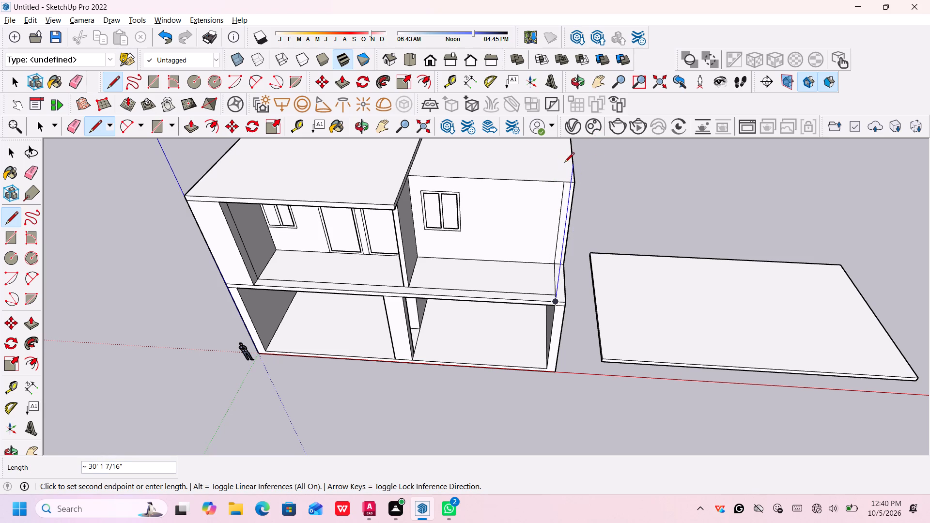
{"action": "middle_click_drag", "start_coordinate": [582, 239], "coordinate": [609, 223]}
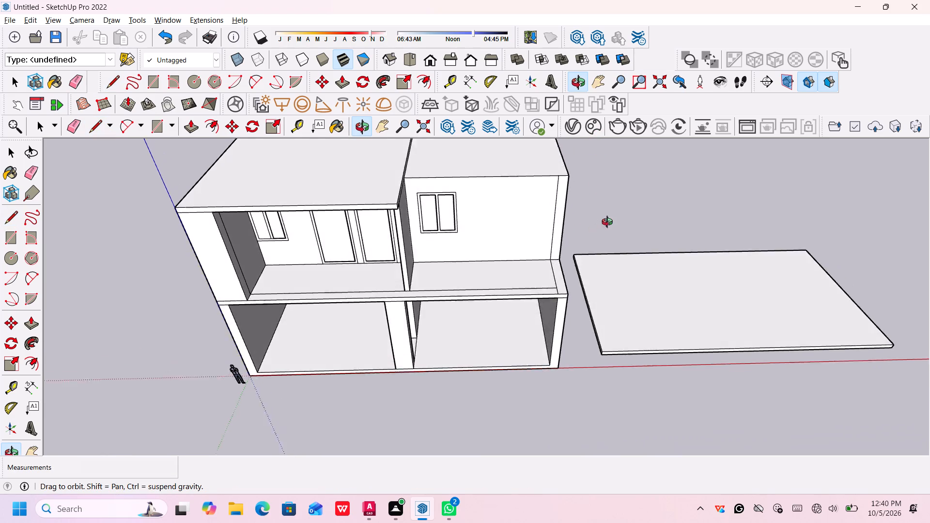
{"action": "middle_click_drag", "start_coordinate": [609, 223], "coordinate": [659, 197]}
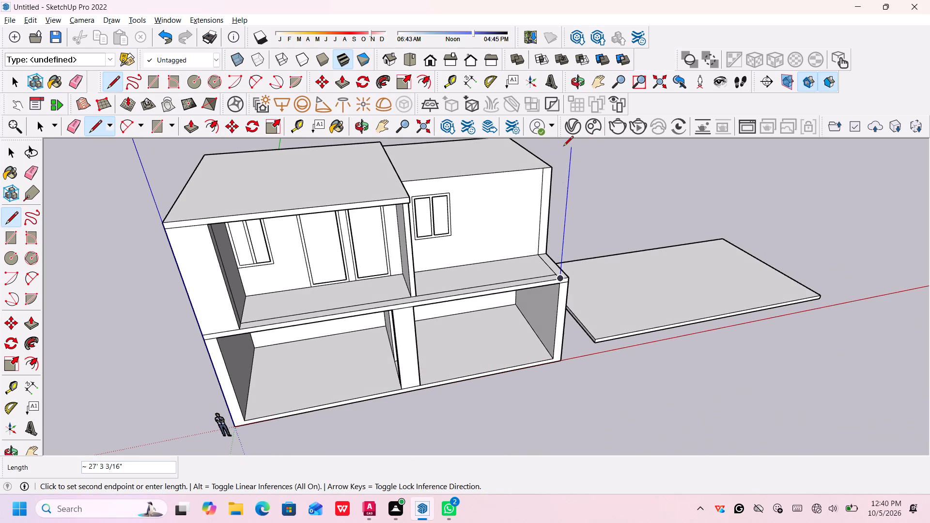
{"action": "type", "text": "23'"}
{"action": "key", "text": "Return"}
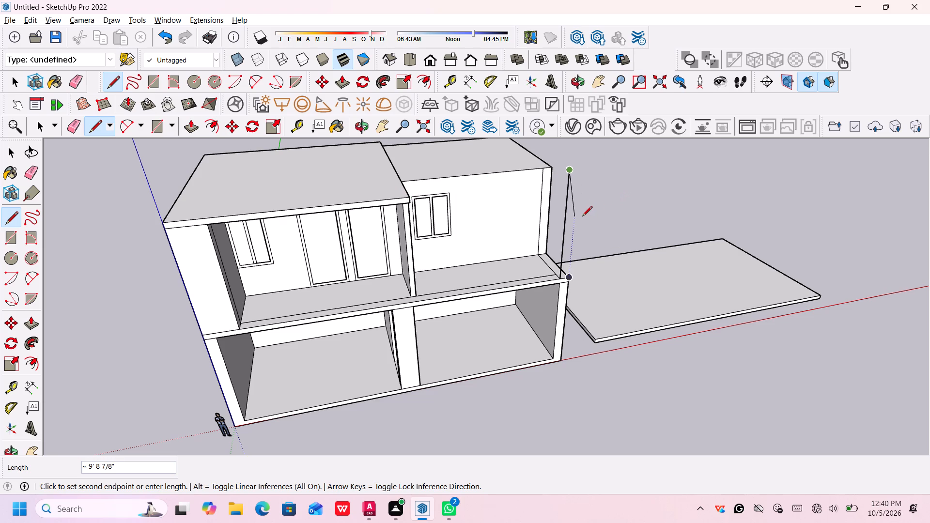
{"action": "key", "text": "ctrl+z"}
Draw a 23' vertical line up from the upper floor's front right corner, continuing horizontally about 33' 3" to the left-hand roof.
{"action": "scroll", "coordinate": [566, 287], "scroll_direction": "up", "scroll_amount": 3}
{"action": "left_click", "coordinate": [558, 275]}
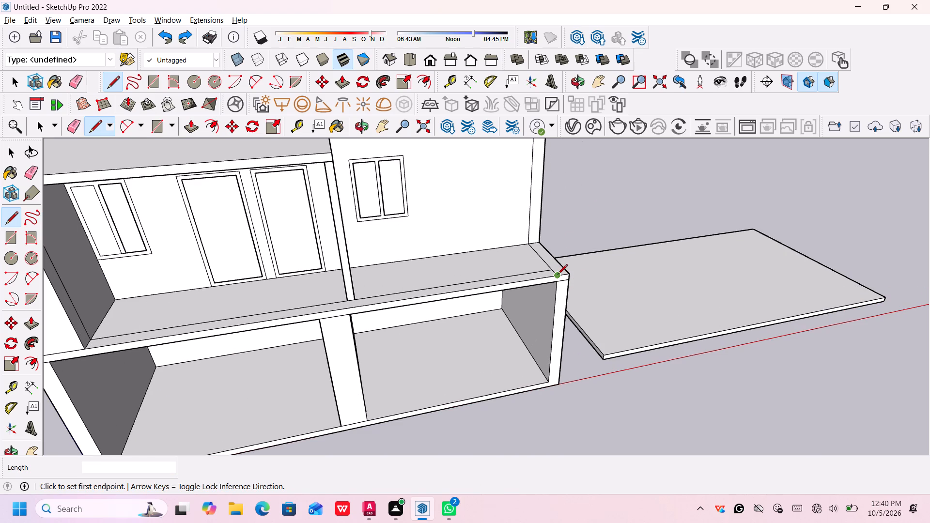
{"action": "scroll", "coordinate": [563, 204], "scroll_direction": "down", "scroll_amount": 5}
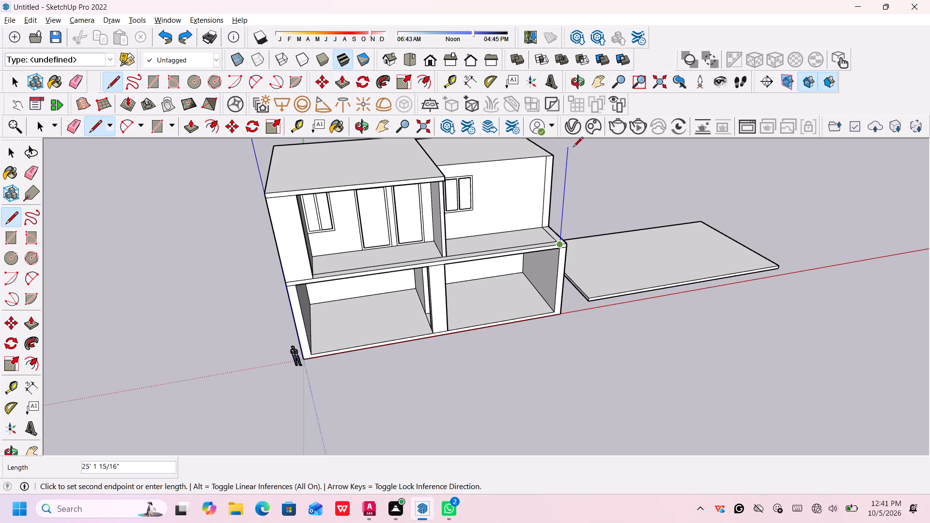
{"action": "scroll", "coordinate": [573, 147], "scroll_direction": "down", "scroll_amount": 1}
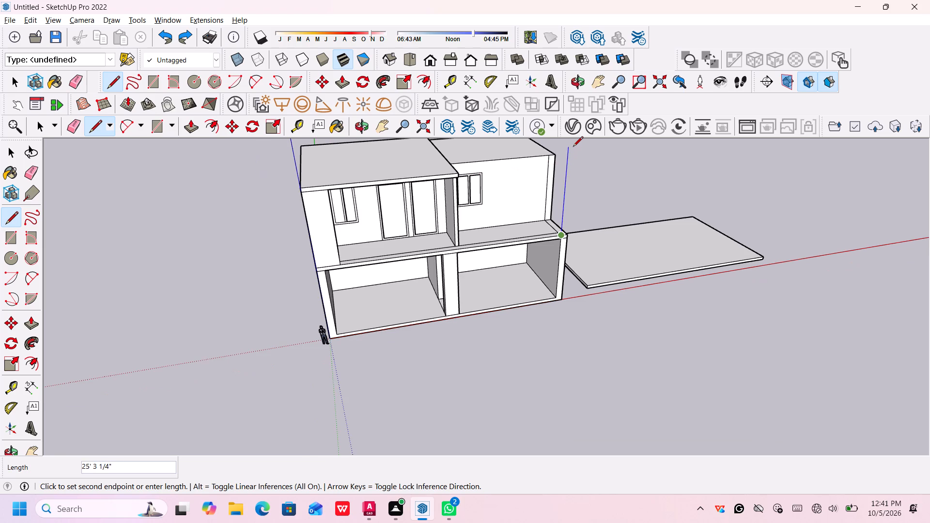
{"action": "type", "text": "23'"}
{"action": "key", "text": "Return"}
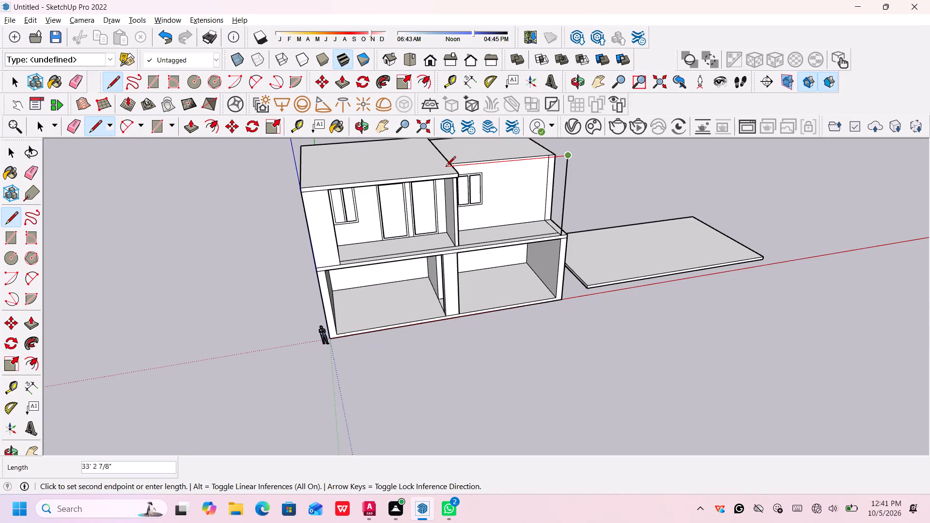
{"action": "left_click", "coordinate": [446, 167]}
{"action": "scroll", "coordinate": [448, 168], "scroll_direction": "up", "scroll_amount": 6}
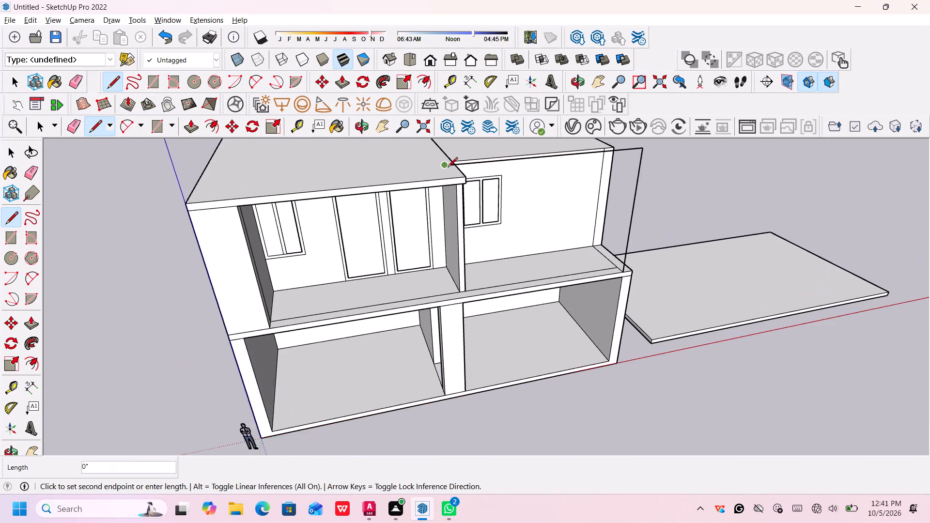
{"action": "scroll", "coordinate": [448, 168], "scroll_direction": "up", "scroll_amount": 9}
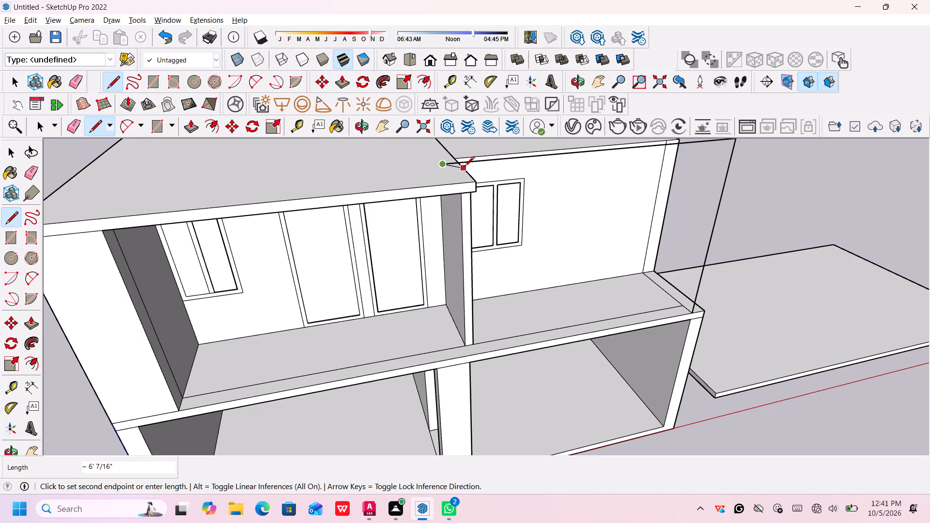
{"action": "key", "text": "space"}
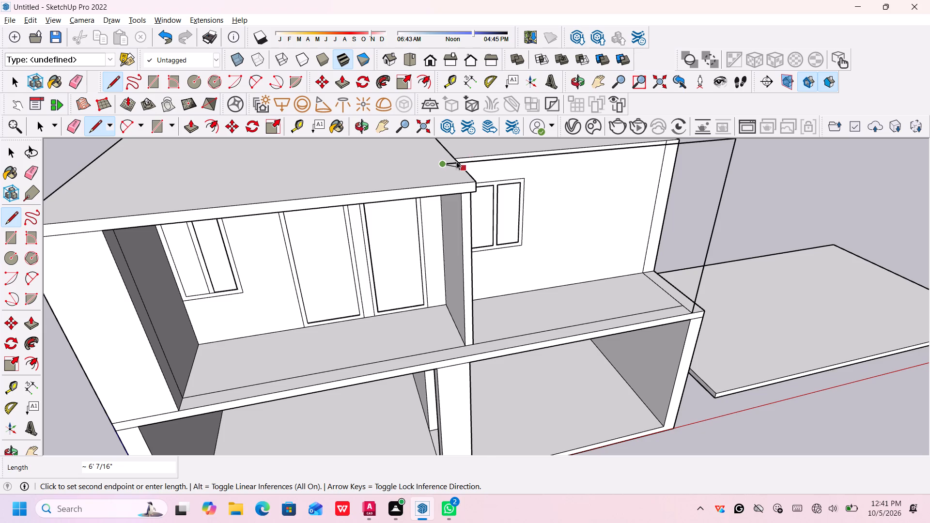
Examine the new horizontal line from the front and side, checking where it crosses the left-hand roof edge and sits relative to the right-hand roof.
{"action": "left_click", "coordinate": [457, 161]}
{"action": "scroll", "coordinate": [449, 164], "scroll_direction": "up", "scroll_amount": 13}
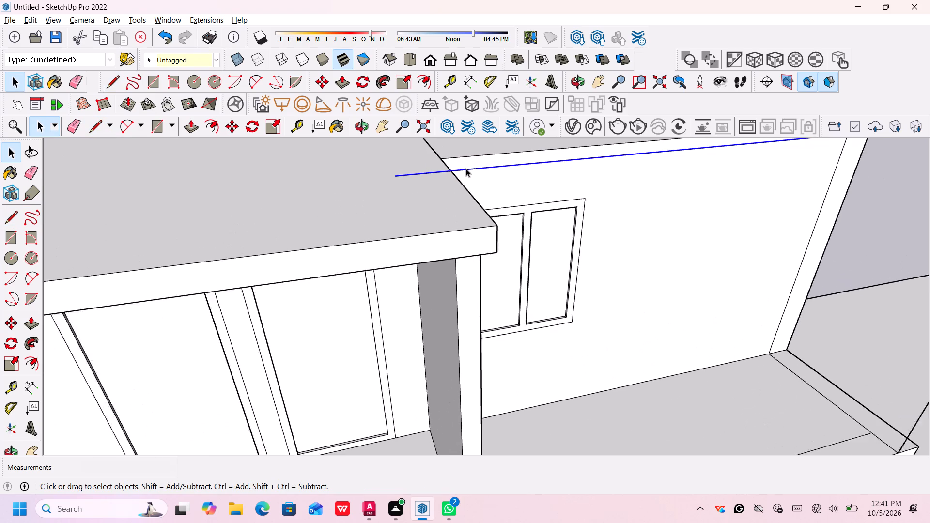
{"action": "scroll", "coordinate": [466, 169], "scroll_direction": "up", "scroll_amount": 7}
{"action": "key", "text": "o"}
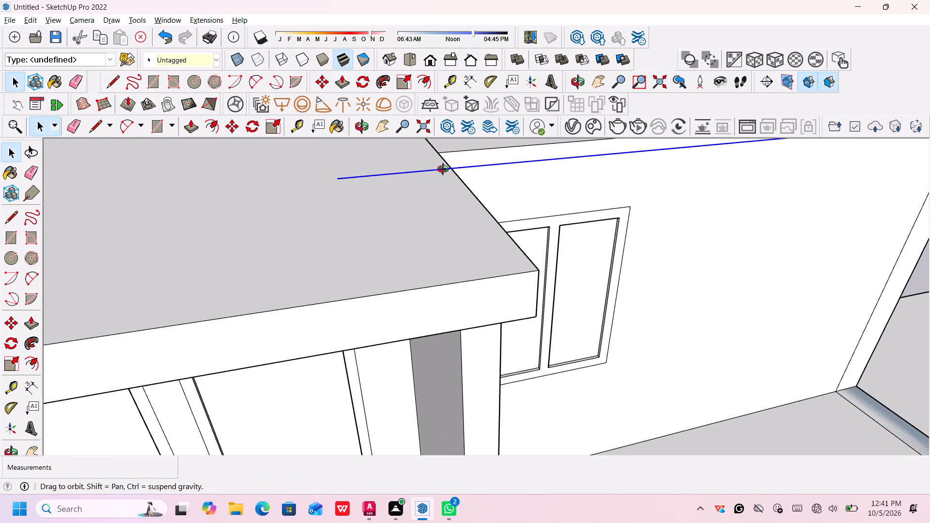
{"action": "scroll", "coordinate": [443, 172], "scroll_direction": "down", "scroll_amount": 16}
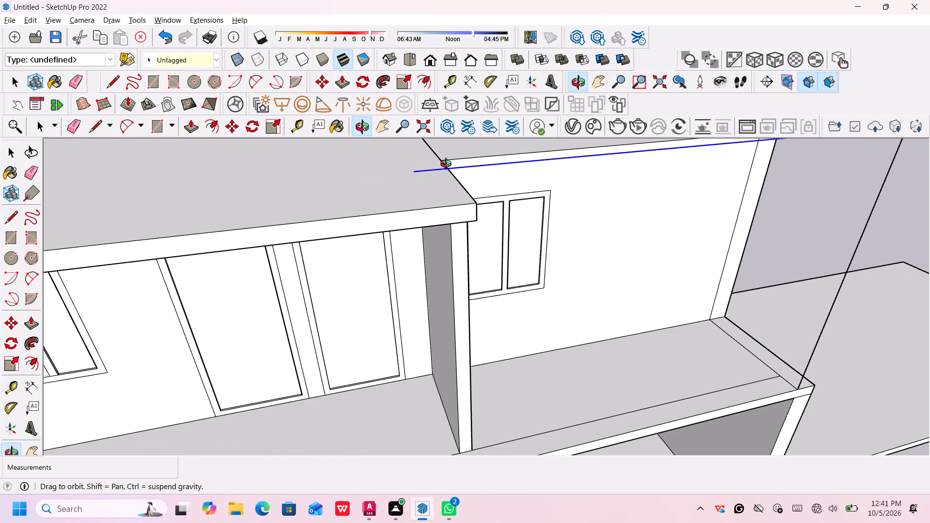
{"action": "scroll", "coordinate": [507, 187], "scroll_direction": "up", "scroll_amount": 1}
{"action": "scroll", "coordinate": [509, 185], "scroll_direction": "down", "scroll_amount": 3}
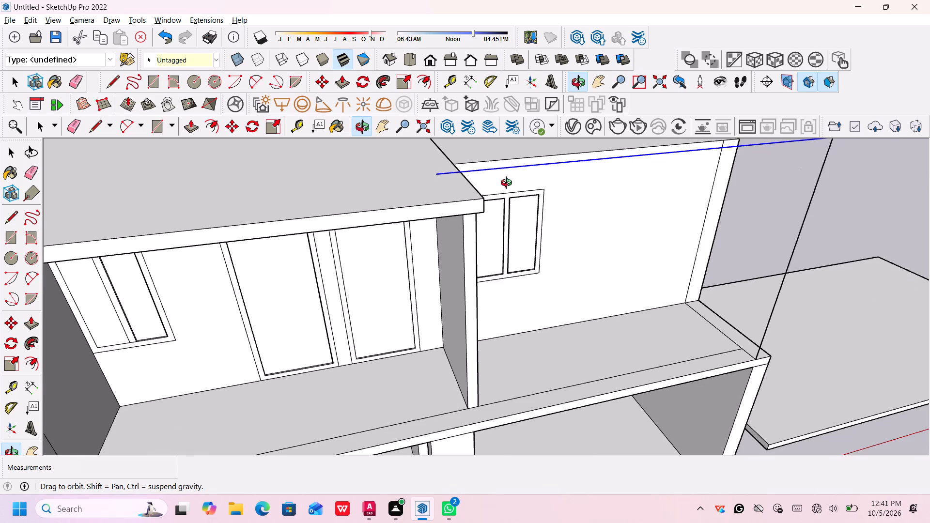
{"action": "middle_click_drag", "start_coordinate": [509, 184], "coordinate": [346, 174]}
{"action": "middle_click", "coordinate": [346, 174]}
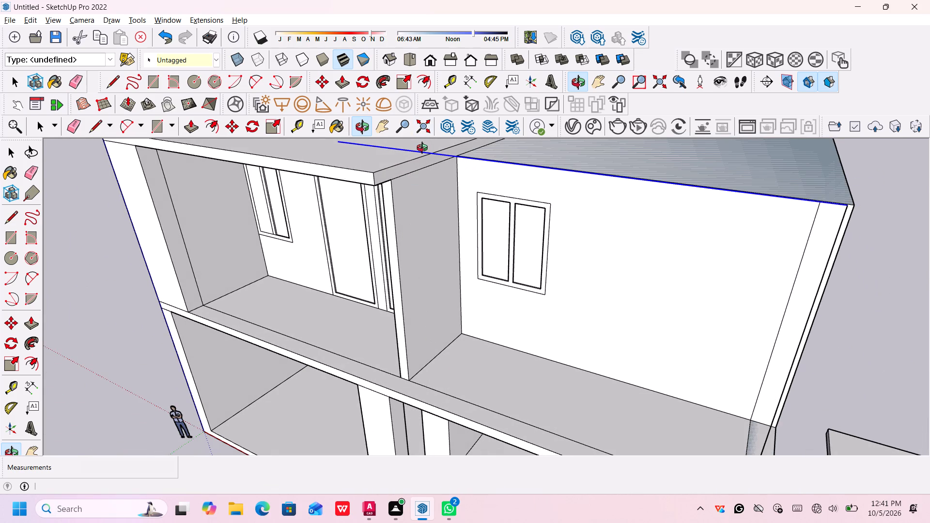
{"action": "key", "text": "space"}
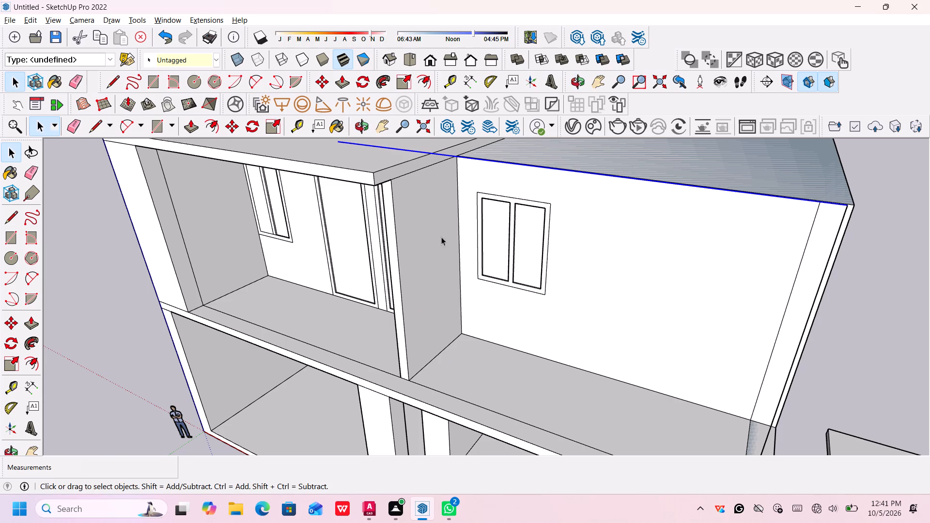
{"action": "scroll", "coordinate": [520, 247], "scroll_direction": "down", "scroll_amount": 2}
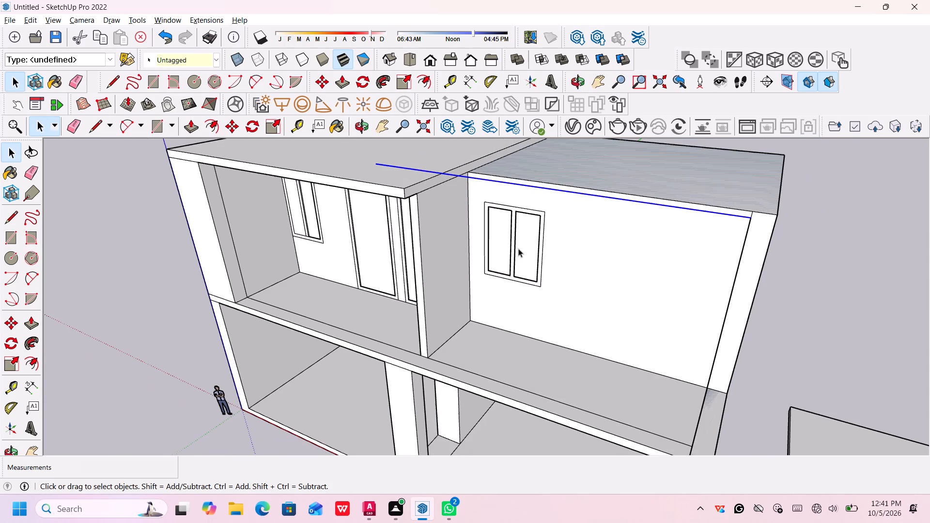
{"action": "scroll", "coordinate": [441, 347], "scroll_direction": "down", "scroll_amount": 2}
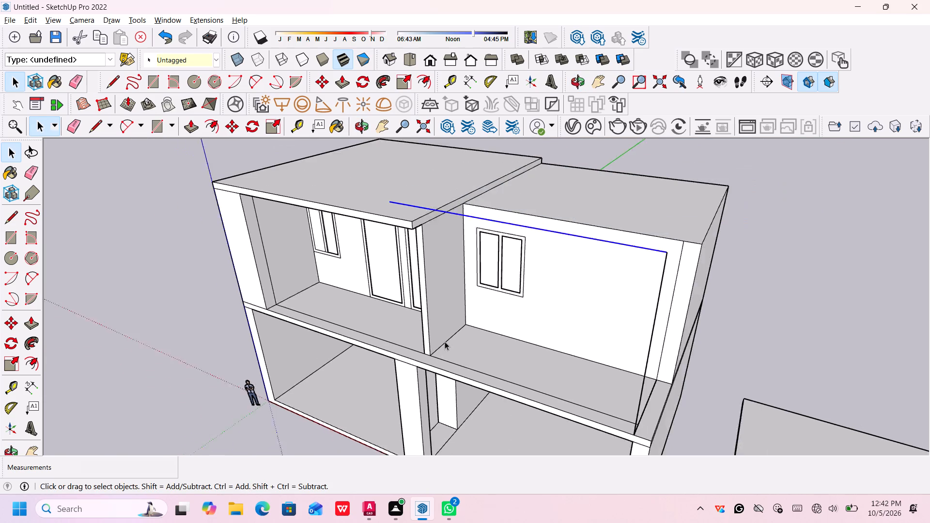
{"action": "scroll", "coordinate": [445, 341], "scroll_direction": "down", "scroll_amount": 1}
{"action": "middle_click_drag", "start_coordinate": [466, 323], "coordinate": [257, 278]}
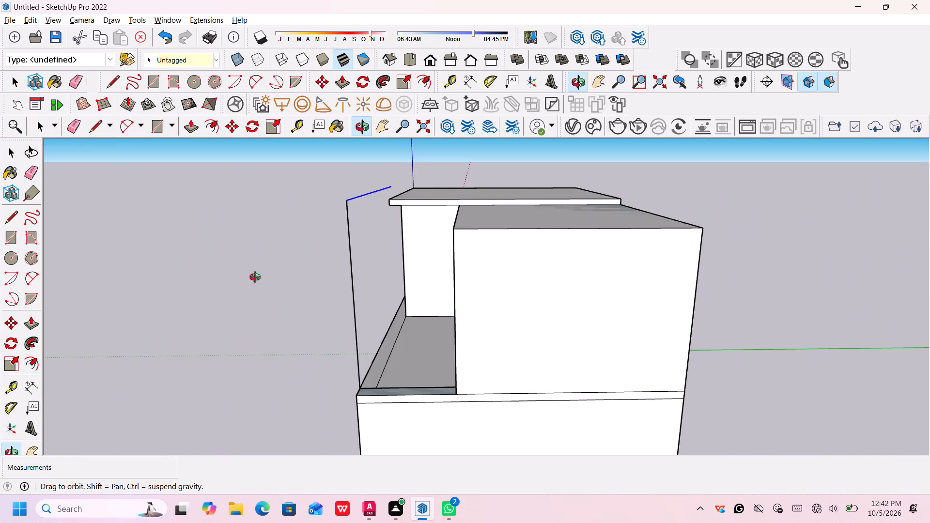
{"action": "middle_click_drag", "start_coordinate": [257, 278], "coordinate": [513, 308]}
{"action": "middle_click", "coordinate": [515, 308]}
{"action": "scroll", "coordinate": [464, 356], "scroll_direction": "up", "scroll_amount": 4}
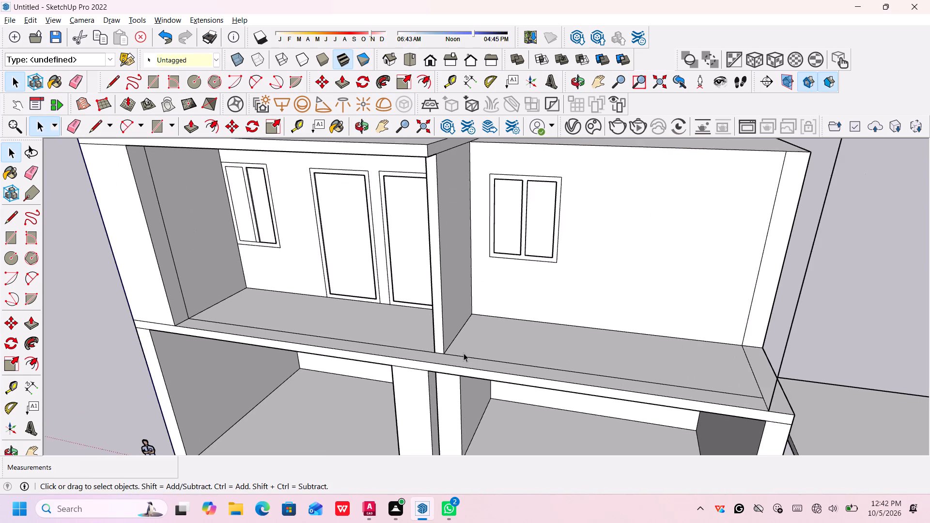
{"action": "scroll", "coordinate": [470, 341], "scroll_direction": "down", "scroll_amount": 5}
{"action": "middle_click_drag", "start_coordinate": [481, 317], "coordinate": [489, 335]}
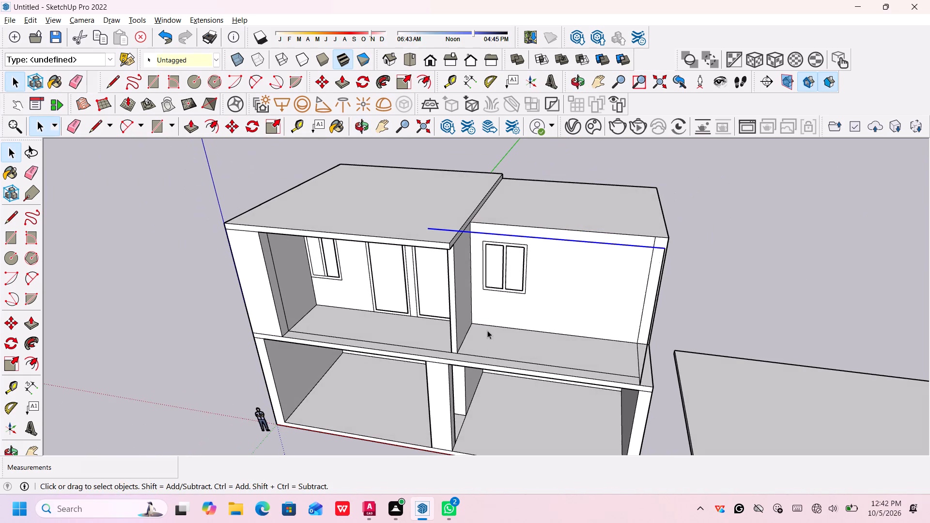
Close the right-hand front wall face with a vertical line about 23' long from the partition wall's base to the horizontal line.
{"action": "key", "text": "l"}
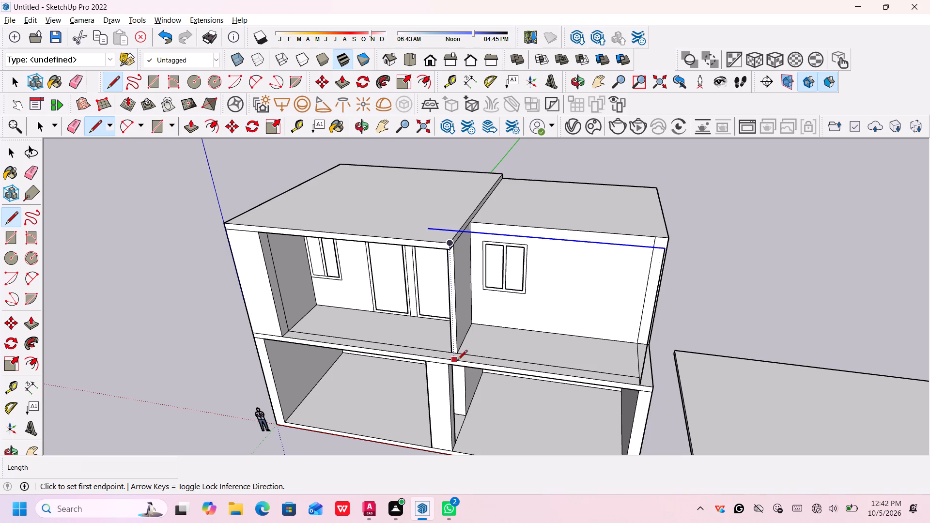
{"action": "left_click", "coordinate": [457, 360]}
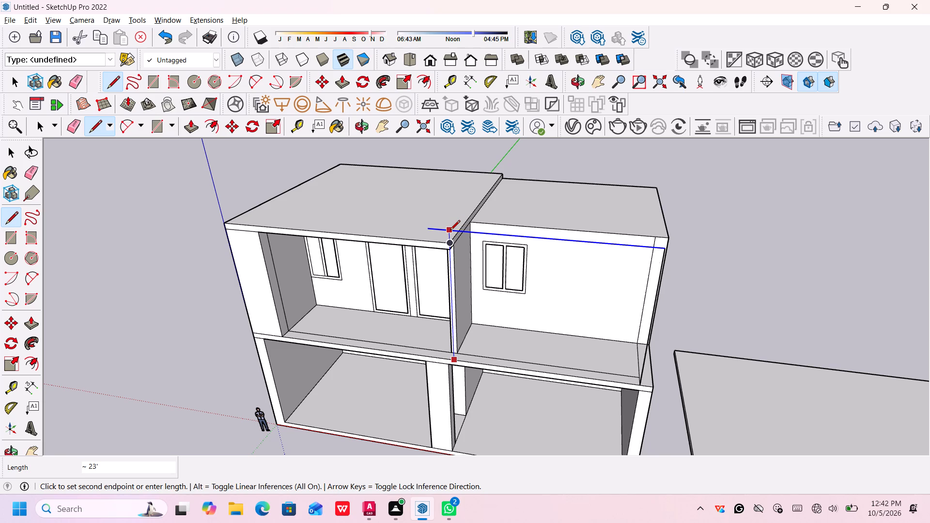
{"action": "left_click", "coordinate": [450, 231]}
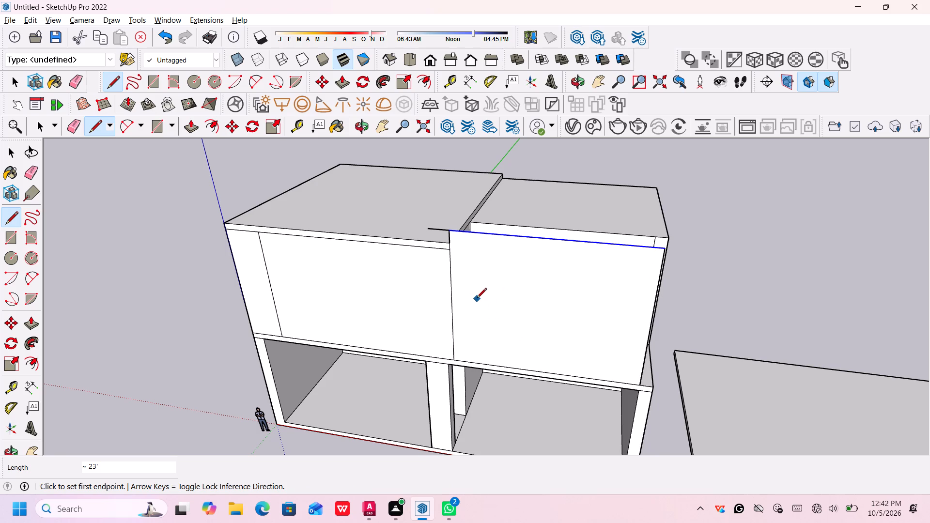
{"action": "key", "text": "space"}
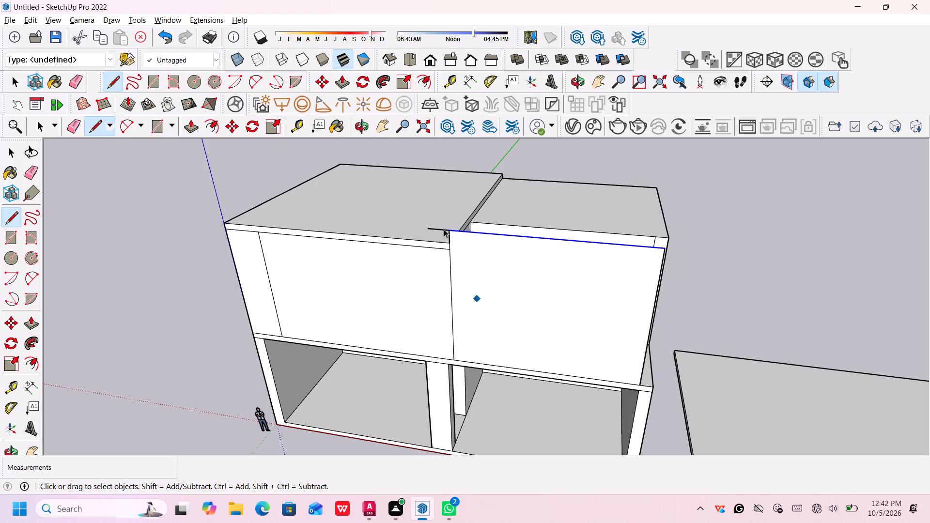
Erase the short line end projecting over the left-hand roof beyond the new wall face.
{"action": "type", "text": "we"}
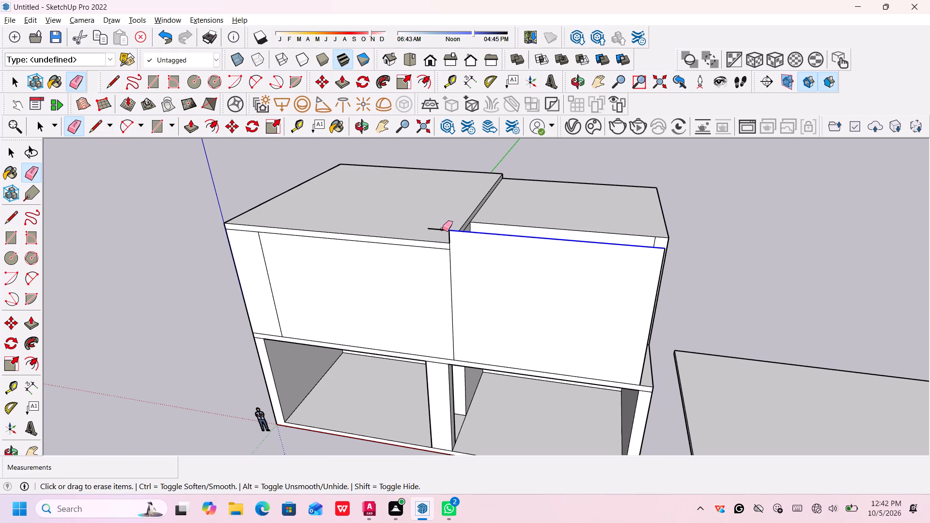
{"action": "left_click", "coordinate": [442, 230]}
{"action": "key", "text": "space"}
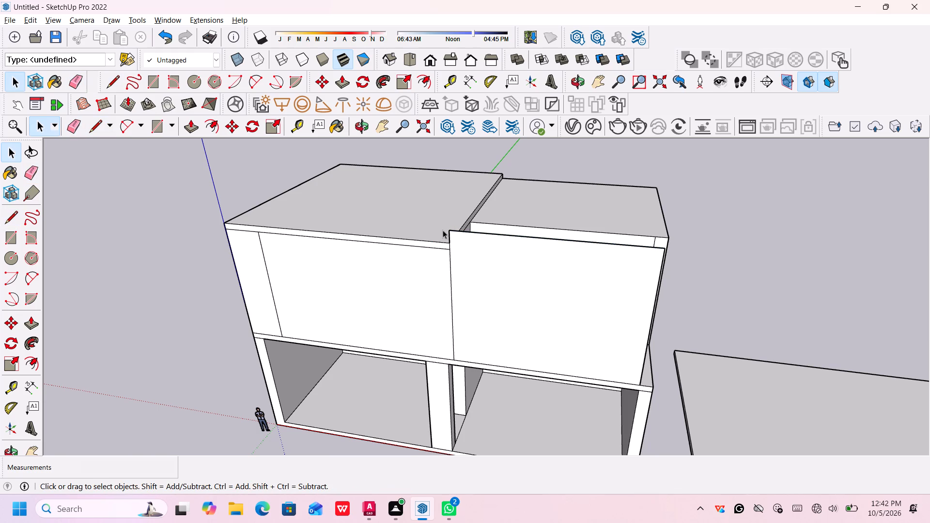
Delete the face covering the front of the left-hand upper room.
{"action": "left_click", "coordinate": [393, 304]}
{"action": "key", "text": "Delete"}
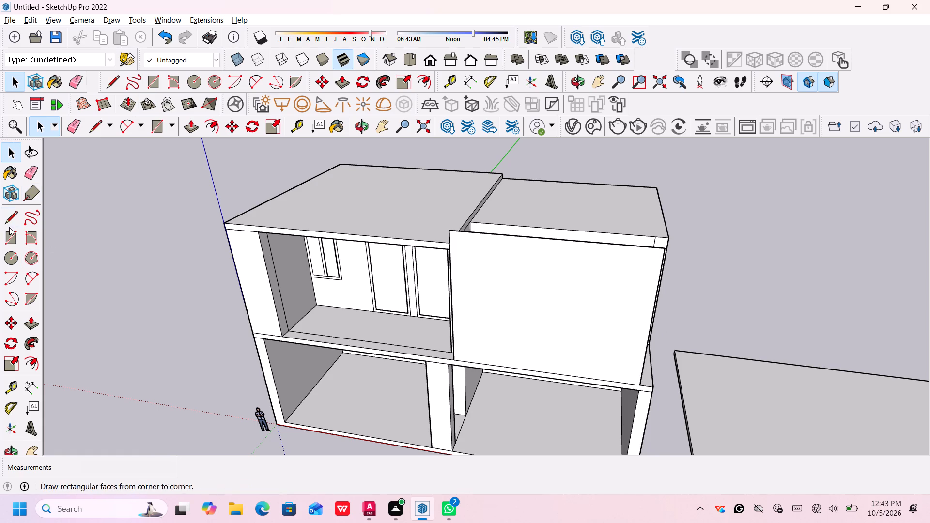
Draw a tangent two-point arc with a chord of about 7' 3" across the right-hand front wall face's upper outer corner.
{"action": "left_click", "coordinate": [27, 236]}
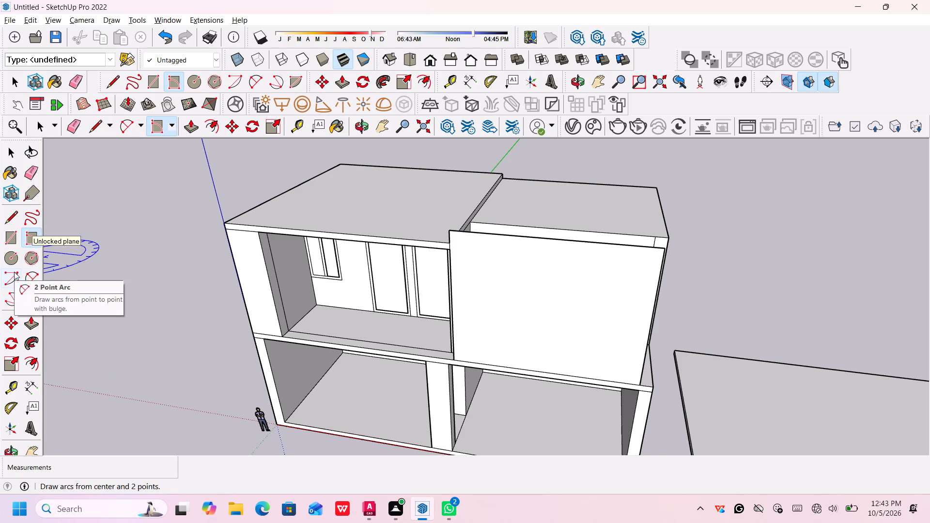
{"action": "left_click", "coordinate": [28, 272]}
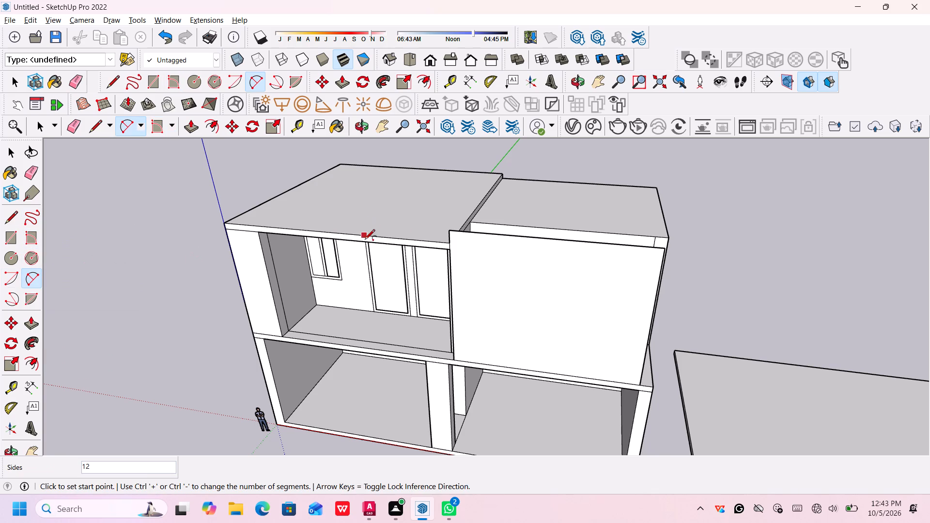
{"action": "left_click", "coordinate": [631, 247]}
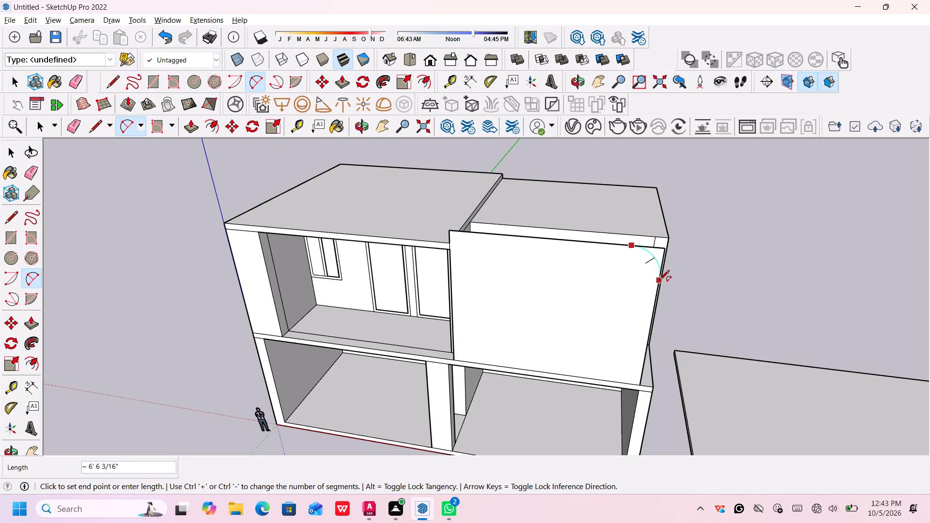
{"action": "left_click", "coordinate": [659, 278]}
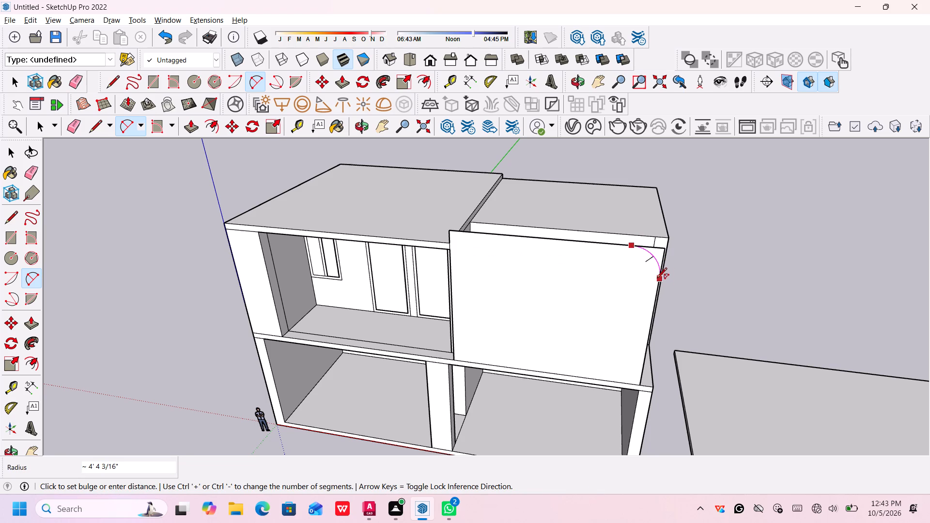
{"action": "left_click", "coordinate": [660, 278]}
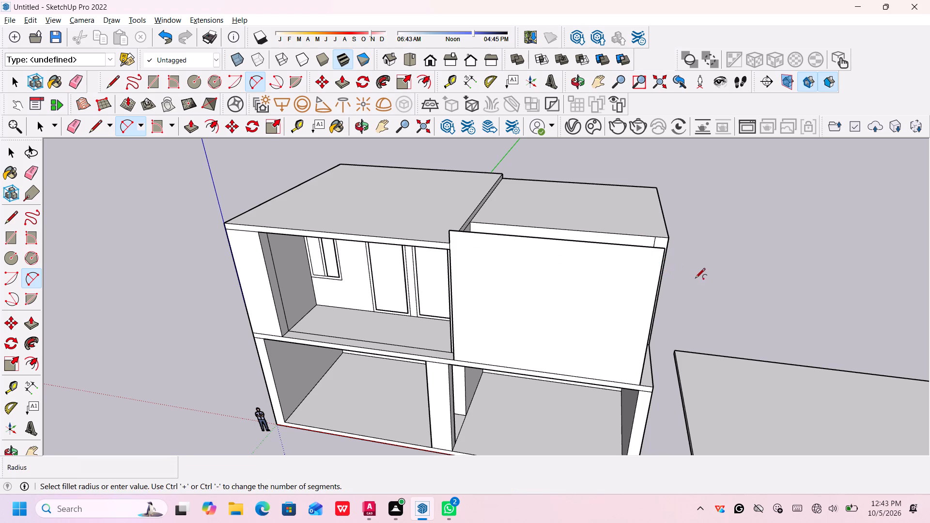
{"action": "left_click", "coordinate": [626, 246]}
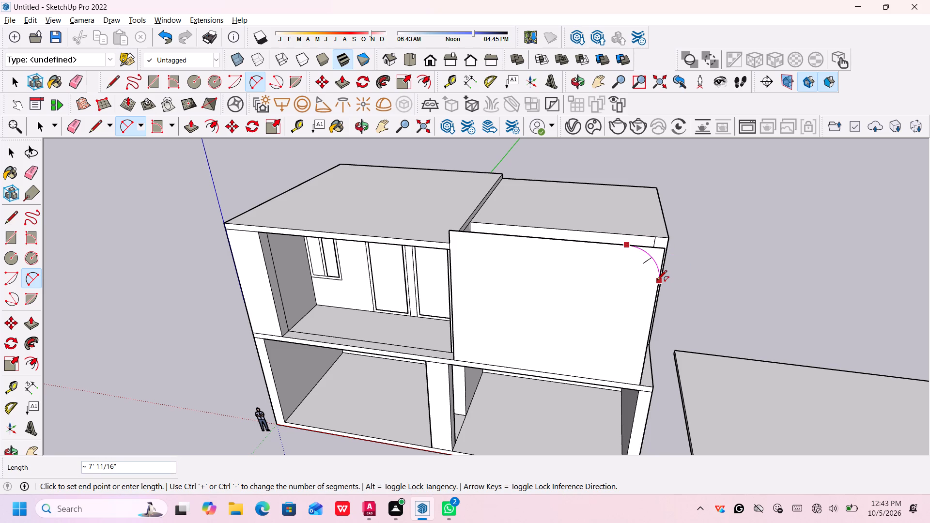
{"action": "left_click", "coordinate": [657, 281]}
{"action": "double_click", "coordinate": [657, 281]}
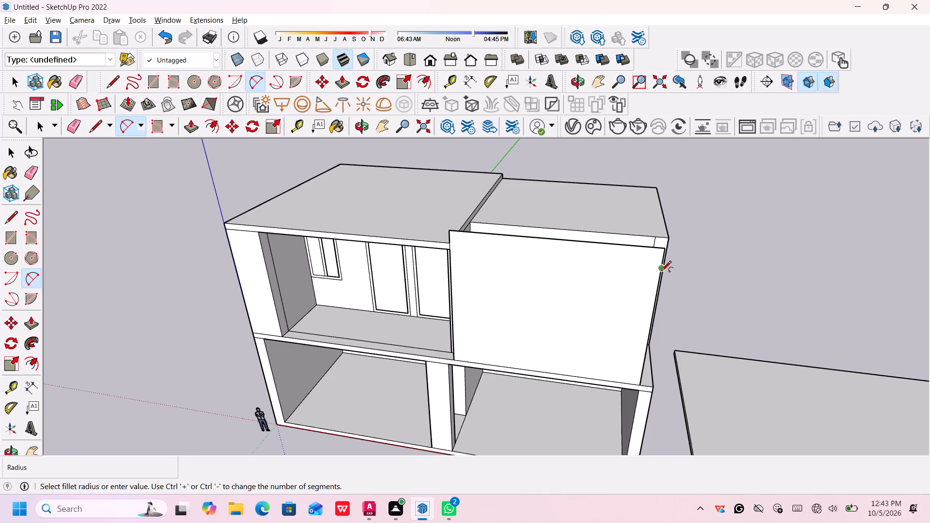
{"action": "left_click", "coordinate": [625, 246]}
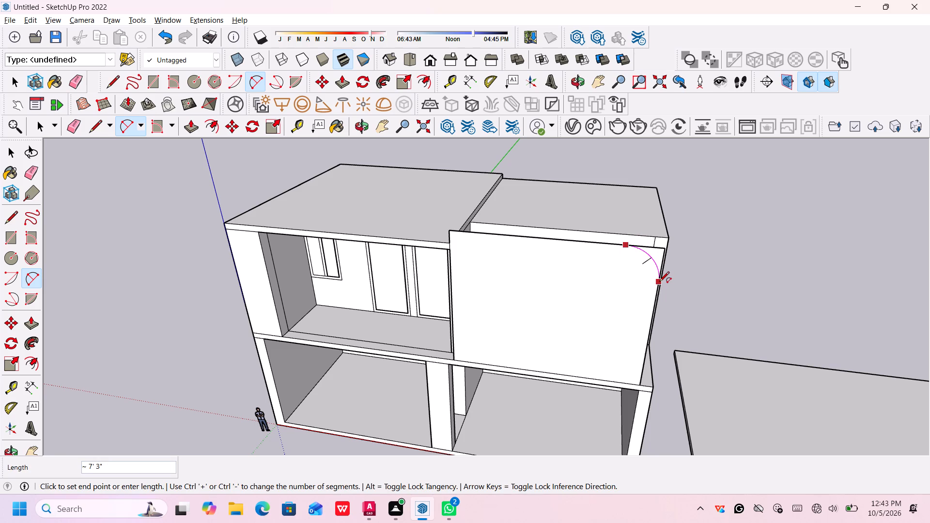
{"action": "double_click", "coordinate": [659, 282]}
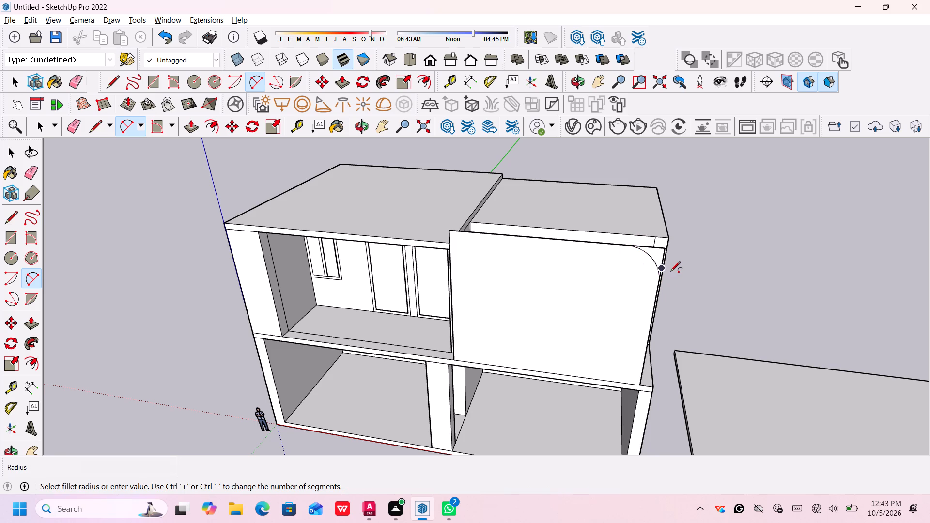
{"action": "key", "text": "space"}
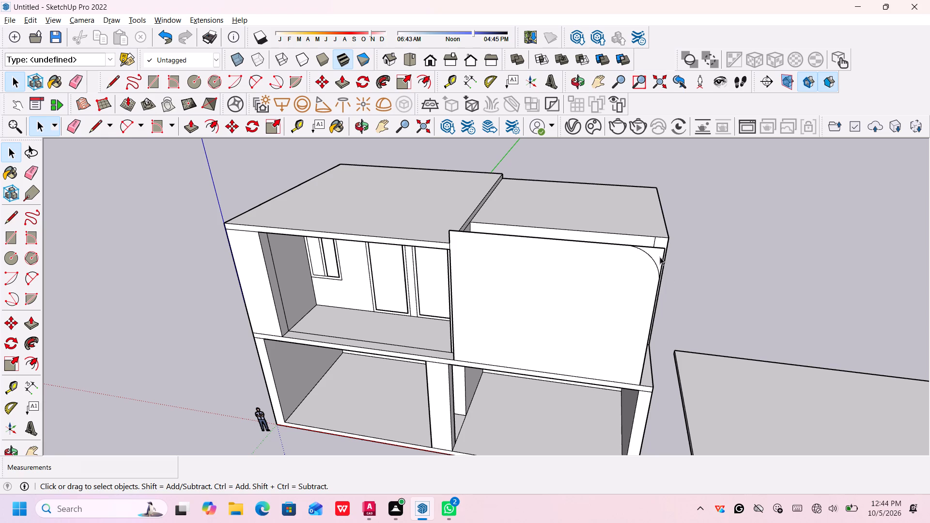
Erase the square corner lines outside the arc on the right-hand wall face, keeping the roof edge behind them.
{"action": "key", "text": "e"}
{"action": "left_click", "coordinate": [662, 253]}
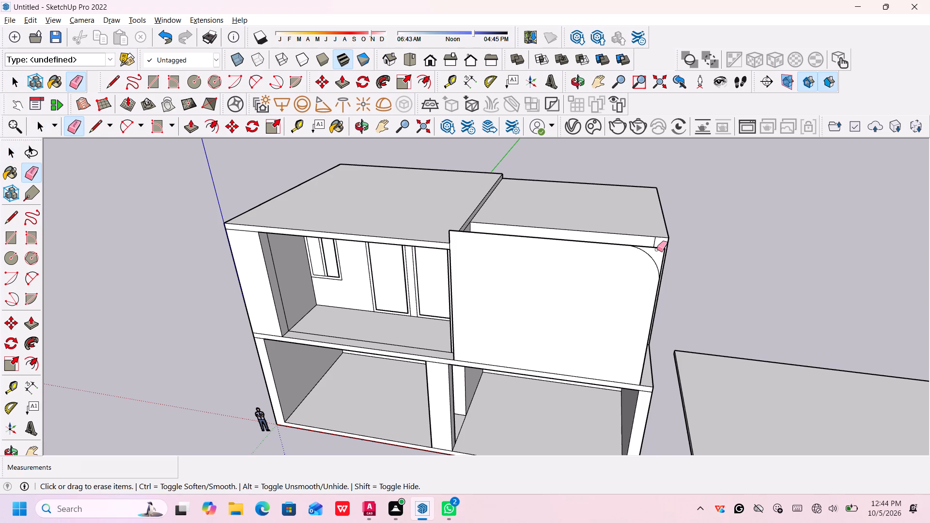
{"action": "left_click", "coordinate": [657, 249]}
{"action": "left_click", "coordinate": [658, 246]}
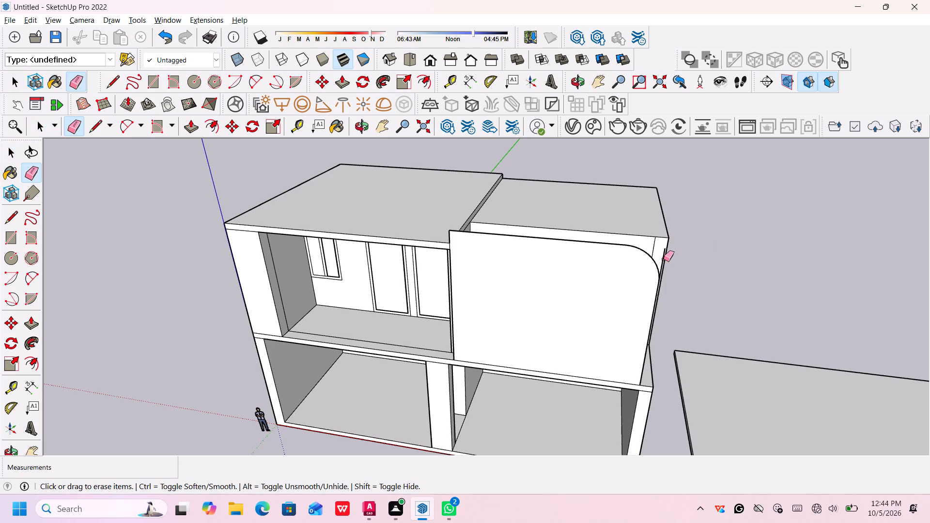
{"action": "left_click", "coordinate": [664, 259]}
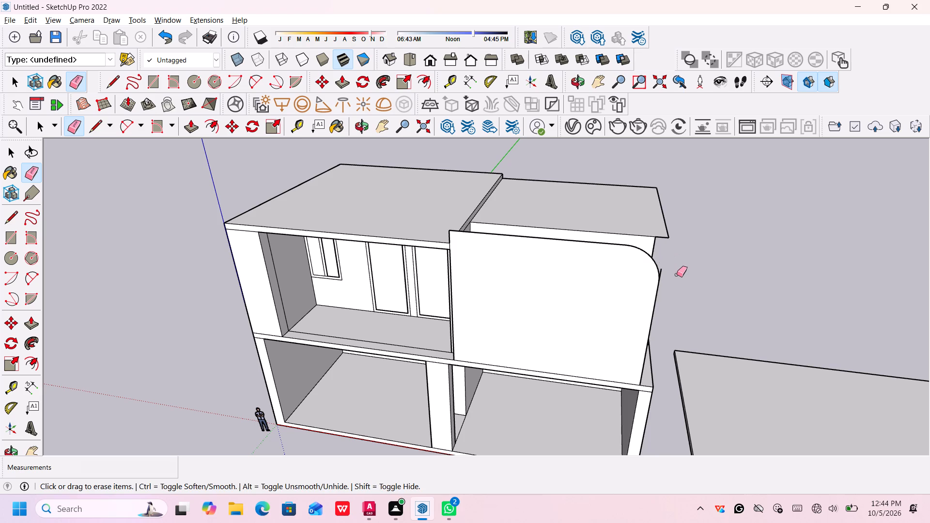
{"action": "key", "text": "ctrl+z"}
{"action": "middle_click_drag", "start_coordinate": [696, 262], "coordinate": [633, 265]}
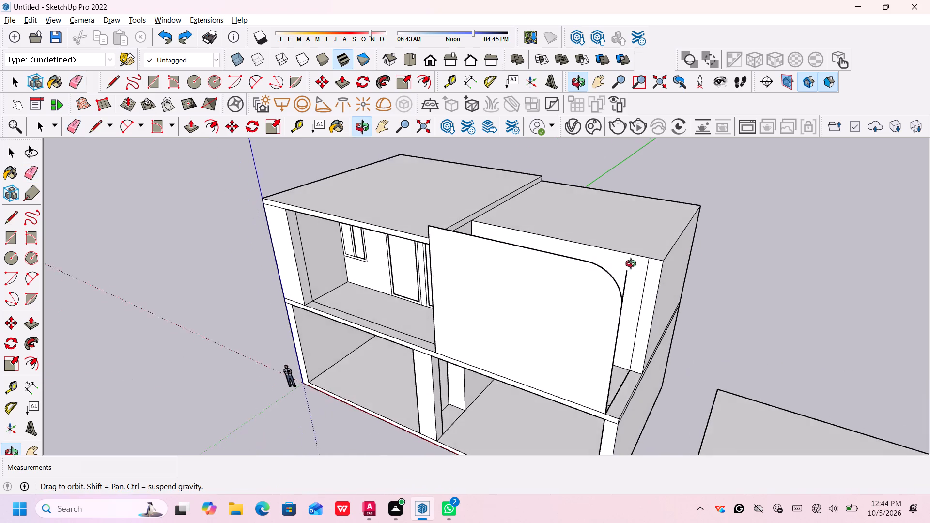
{"action": "middle_click_drag", "start_coordinate": [633, 265], "coordinate": [625, 273]}
{"action": "left_click", "coordinate": [619, 294]}
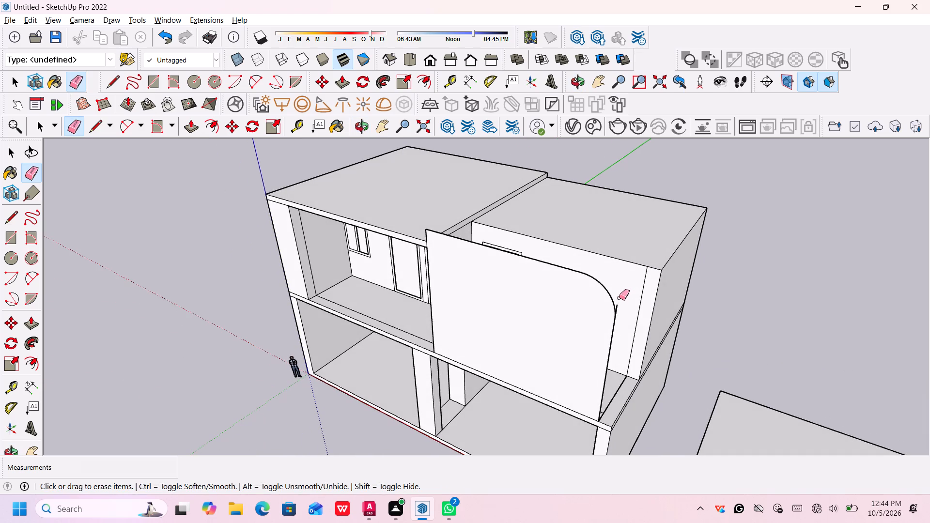
{"action": "left_click", "coordinate": [618, 307]}
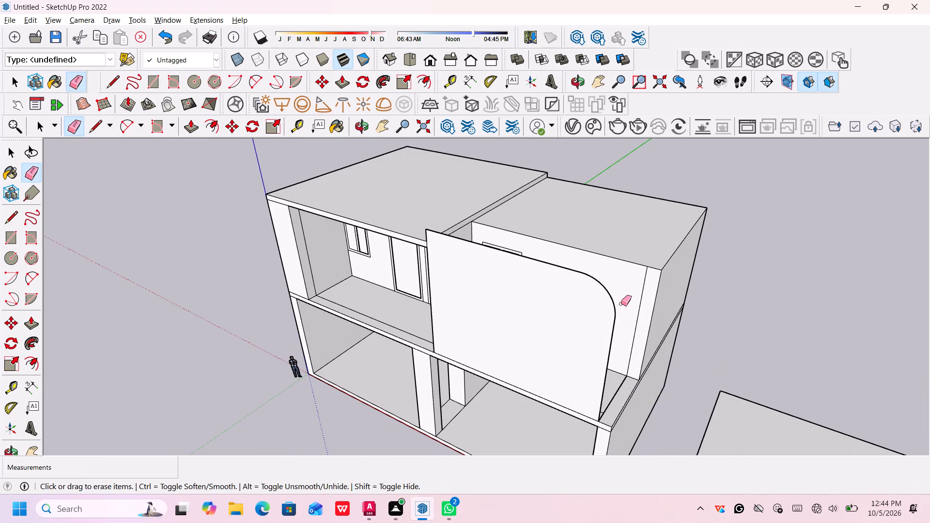
Examine the rounded right-hand wall face against the rest of the house from the front and slightly above.
{"action": "scroll", "coordinate": [680, 289], "scroll_direction": "down", "scroll_amount": 2}
{"action": "scroll", "coordinate": [728, 300], "scroll_direction": "down", "scroll_amount": 1}
{"action": "middle_click_drag", "start_coordinate": [728, 306], "coordinate": [793, 258]}
{"action": "scroll", "coordinate": [793, 258], "scroll_direction": "up", "scroll_amount": 1}
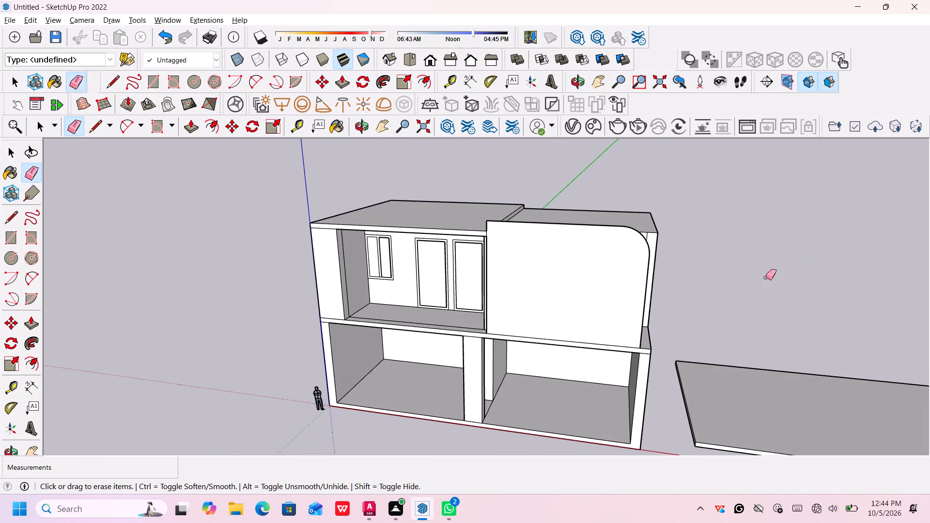
{"action": "middle_click_drag", "start_coordinate": [696, 271], "coordinate": [701, 281]}
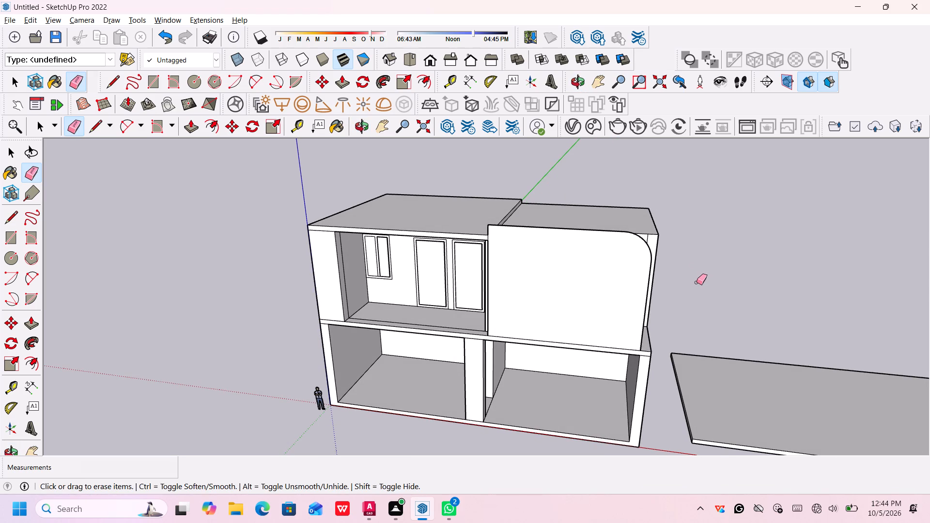
{"action": "scroll", "coordinate": [696, 282], "scroll_direction": "down", "scroll_amount": 3}
{"action": "middle_click", "coordinate": [691, 288]}
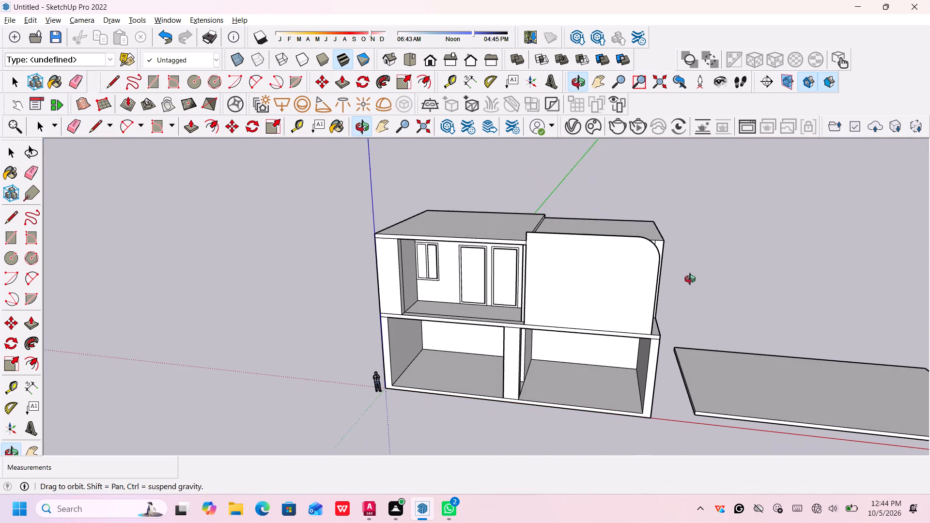
{"action": "key", "text": "Escape"}
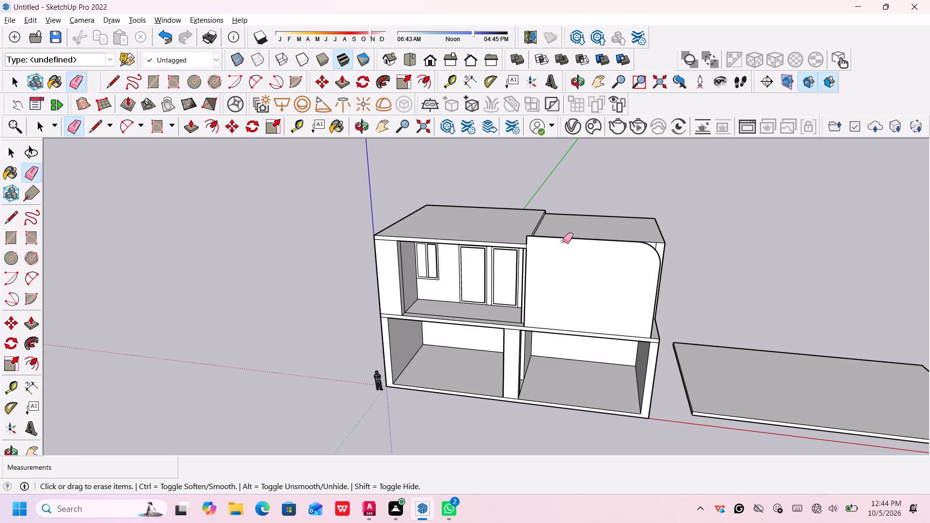
Outline a larger wall face around the rounded one: 25' up from the upper floor slab's outer right corner, 48' across, 25' down to the slab.
{"action": "key", "text": "space"}
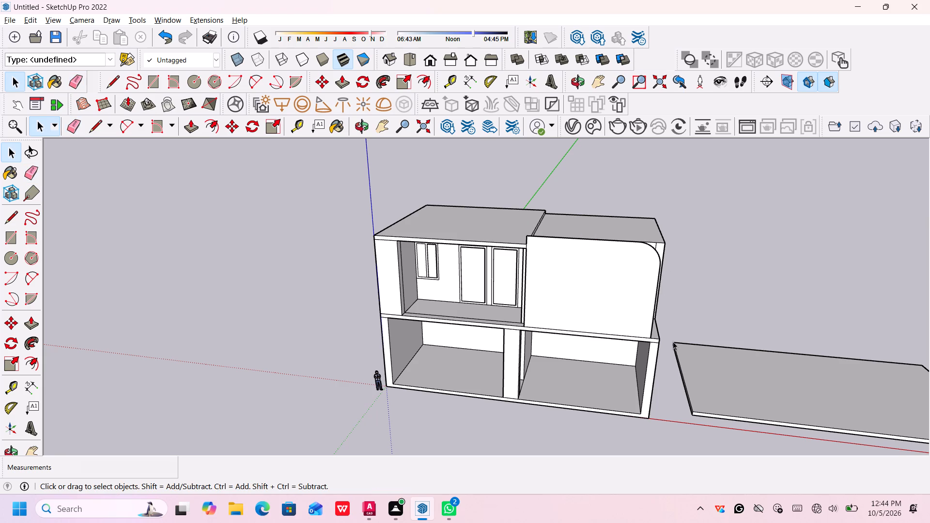
{"action": "key", "text": "l"}
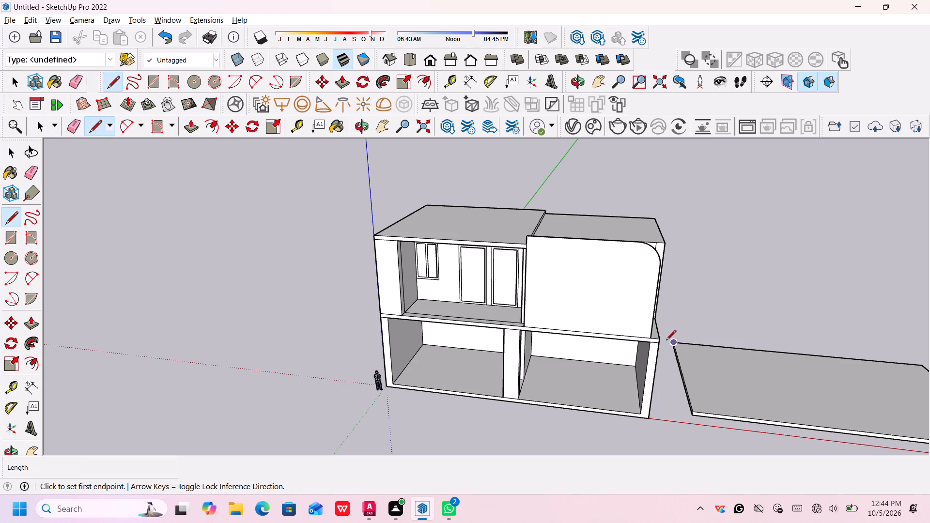
{"action": "left_click", "coordinate": [660, 338]}
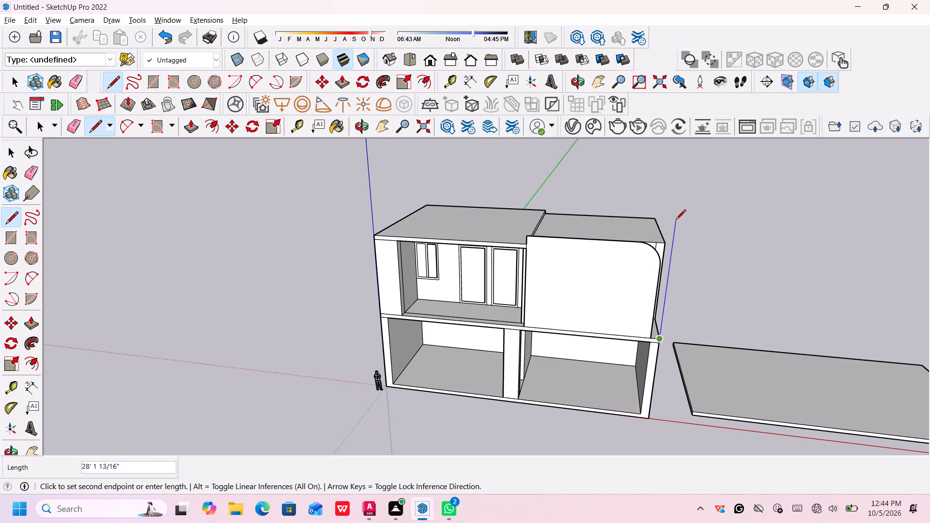
{"action": "type", "text": "25"}
{"action": "key", "text": "apostrophe"}
{"action": "key", "text": "Return"}
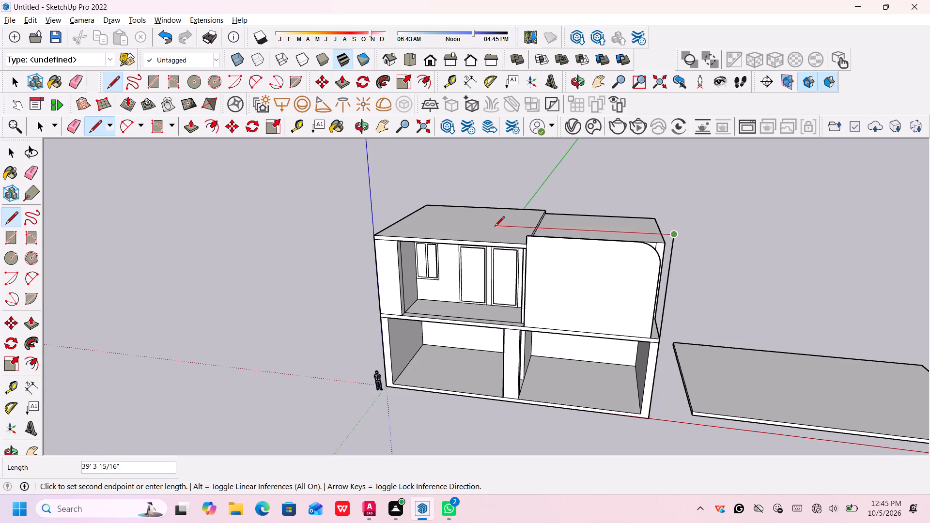
{"action": "scroll", "coordinate": [491, 227], "scroll_direction": "up", "scroll_amount": 5}
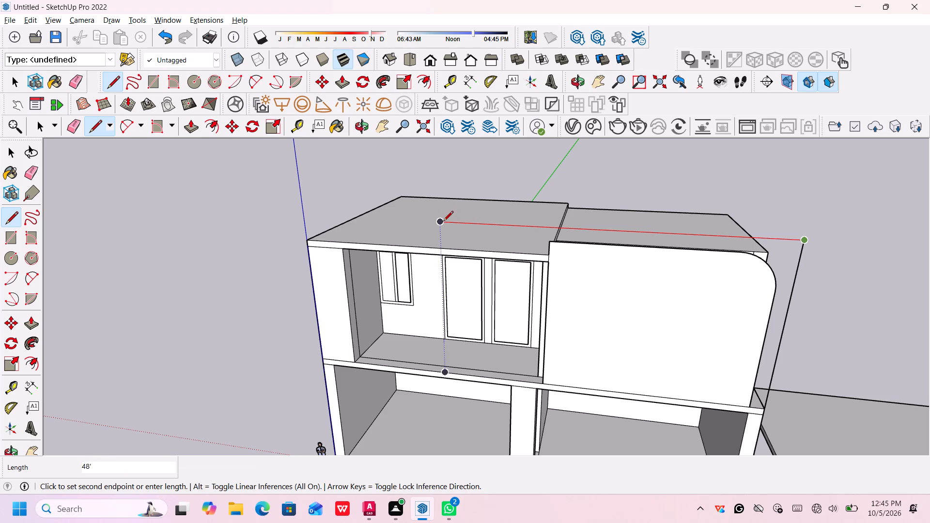
{"action": "left_click", "coordinate": [443, 222]}
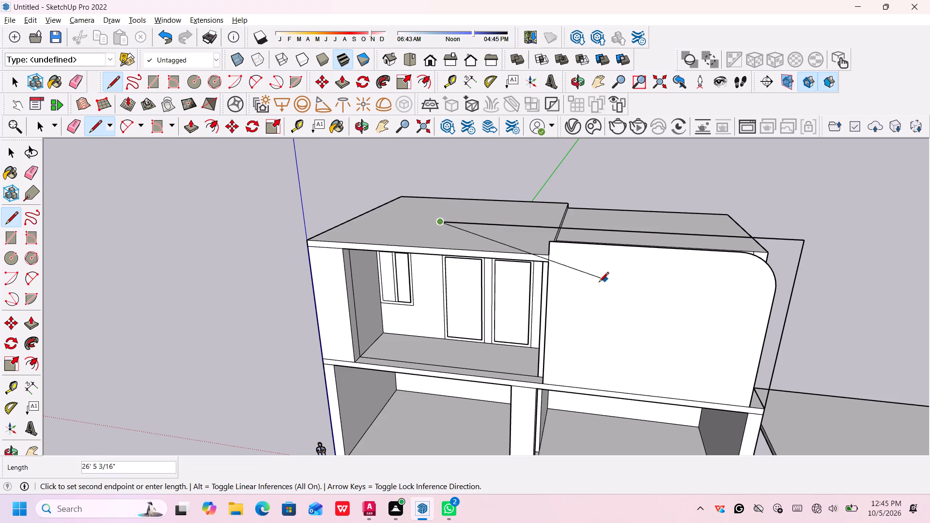
{"action": "left_click", "coordinate": [446, 373]}
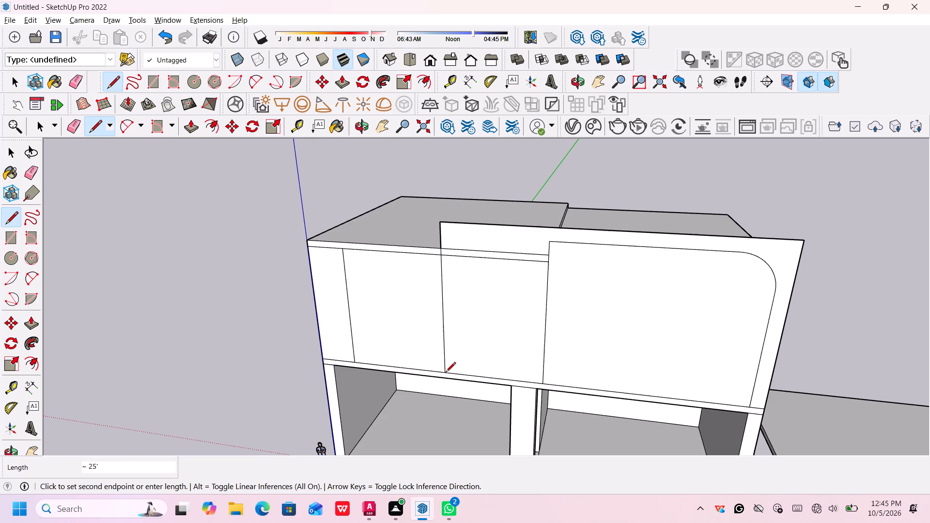
{"action": "key", "text": "space"}
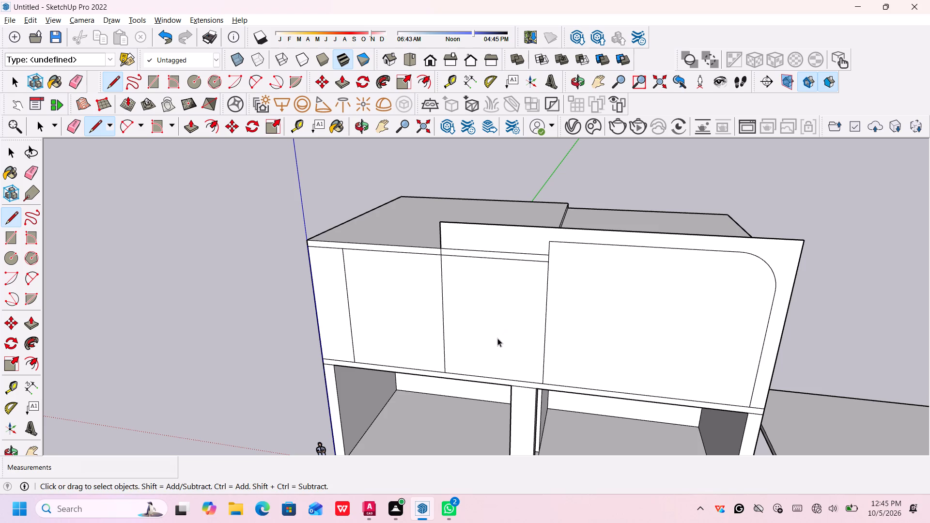
Clear the left-hand upper room's opening by deleting the two faces covering it and the vertical line segment between them.
{"action": "left_click", "coordinate": [475, 292]}
{"action": "left_click", "coordinate": [430, 310]}
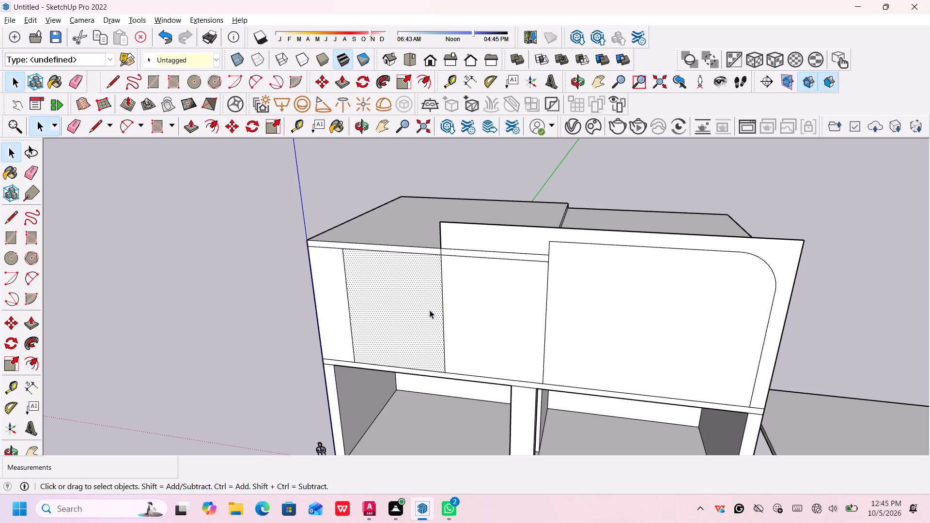
{"action": "key", "text": "Delete"}
{"action": "left_click", "coordinate": [474, 313]}
{"action": "key", "text": "Delete"}
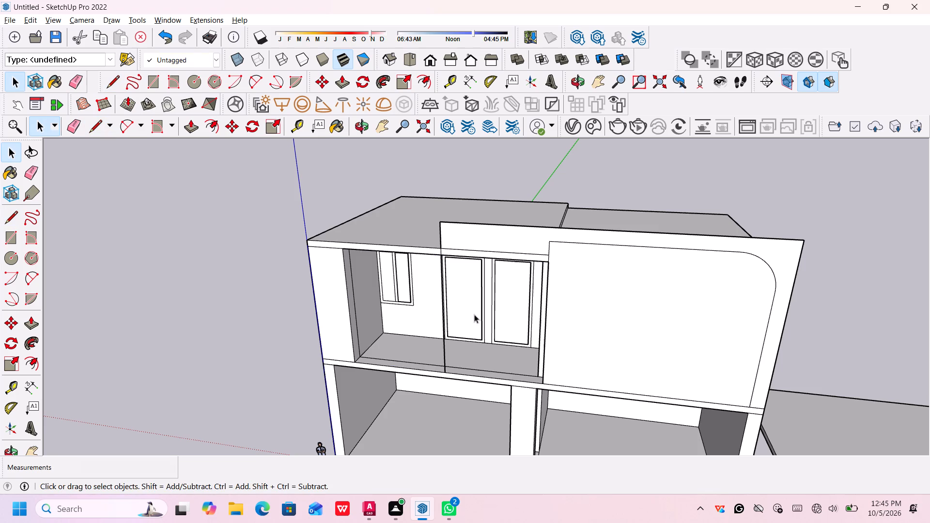
{"action": "left_click", "coordinate": [443, 338]}
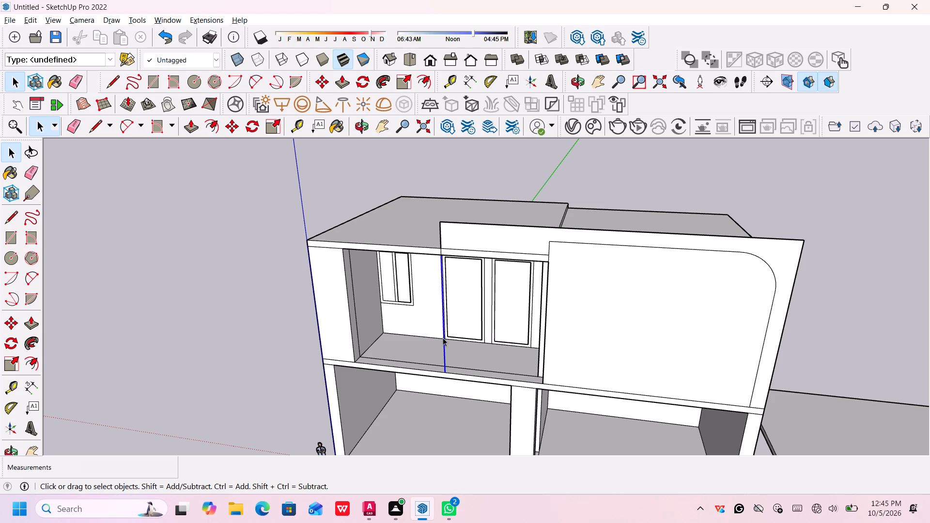
{"action": "key", "text": "Delete"}
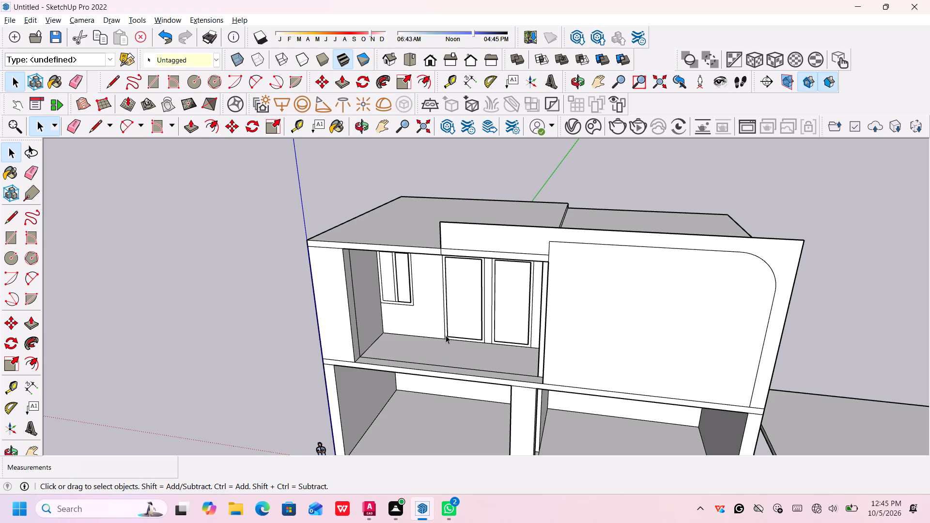
Copy the larger wall outline's left vertical edge, above the left-hand roof, about 5' 2" inward along the face.
{"action": "middle_click_drag", "start_coordinate": [770, 357], "coordinate": [772, 351]}
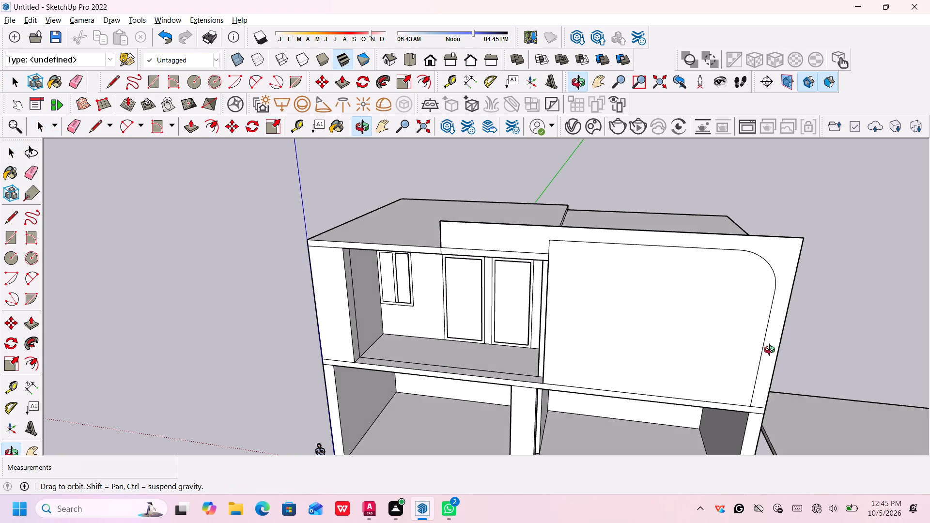
{"action": "middle_click_drag", "start_coordinate": [772, 351], "coordinate": [871, 331]}
{"action": "middle_click", "coordinate": [871, 331]}
{"action": "middle_click_drag", "start_coordinate": [466, 300], "coordinate": [427, 267]}
{"action": "middle_click", "coordinate": [427, 267]}
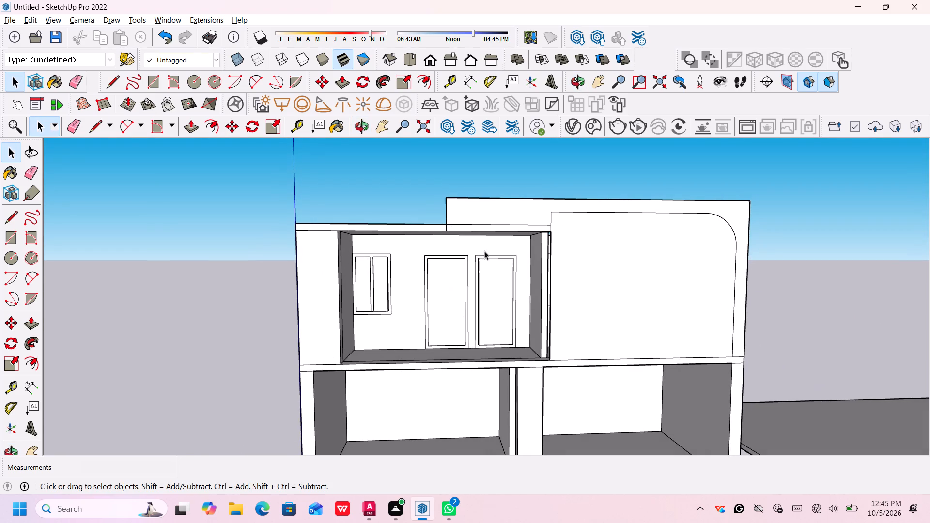
{"action": "scroll", "coordinate": [478, 219], "scroll_direction": "up", "scroll_amount": 3}
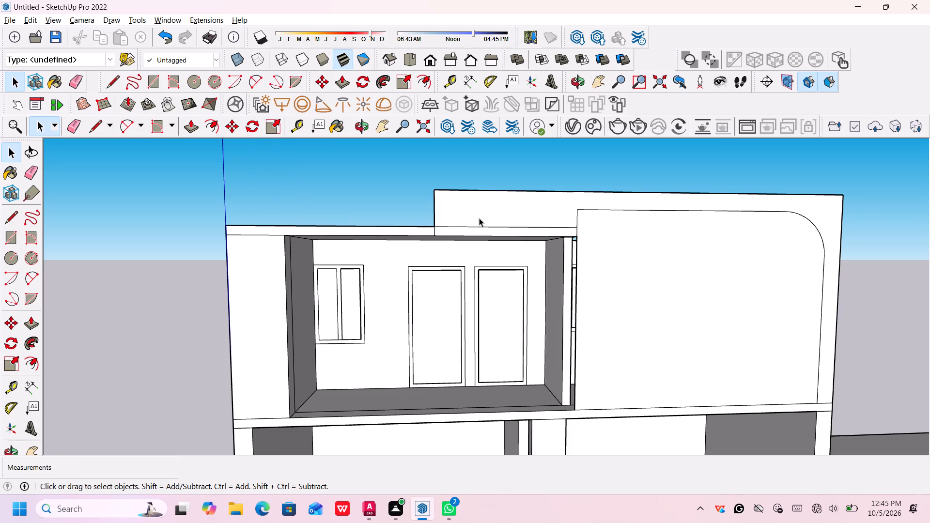
{"action": "left_click", "coordinate": [434, 201]}
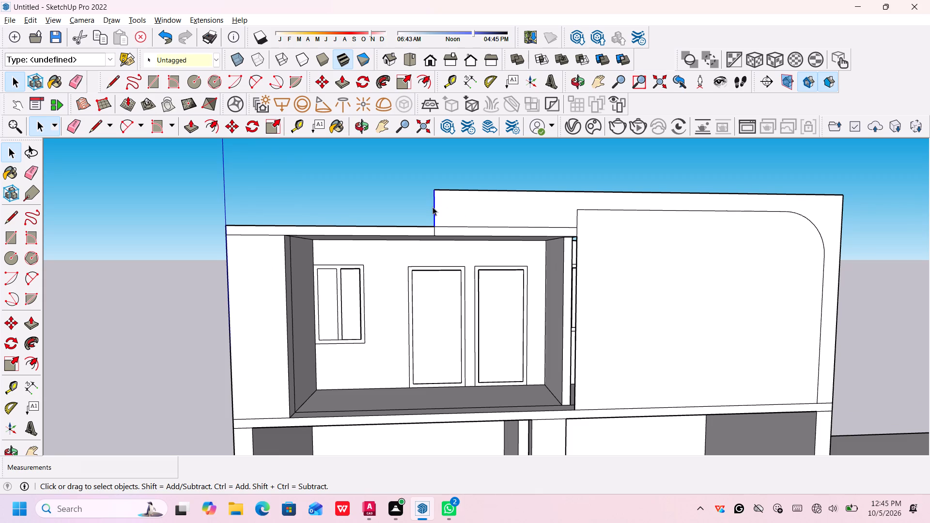
{"action": "left_click_drag", "start_coordinate": [435, 206], "coordinate": [468, 206]}
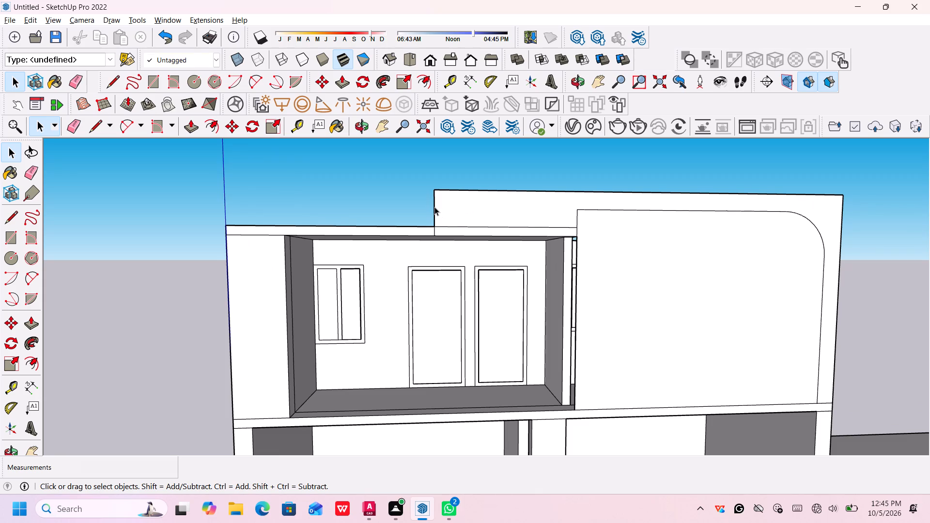
{"action": "left_click", "coordinate": [434, 207]}
{"action": "left_click_drag", "start_coordinate": [435, 207], "coordinate": [437, 207], "text": "ctrl"}
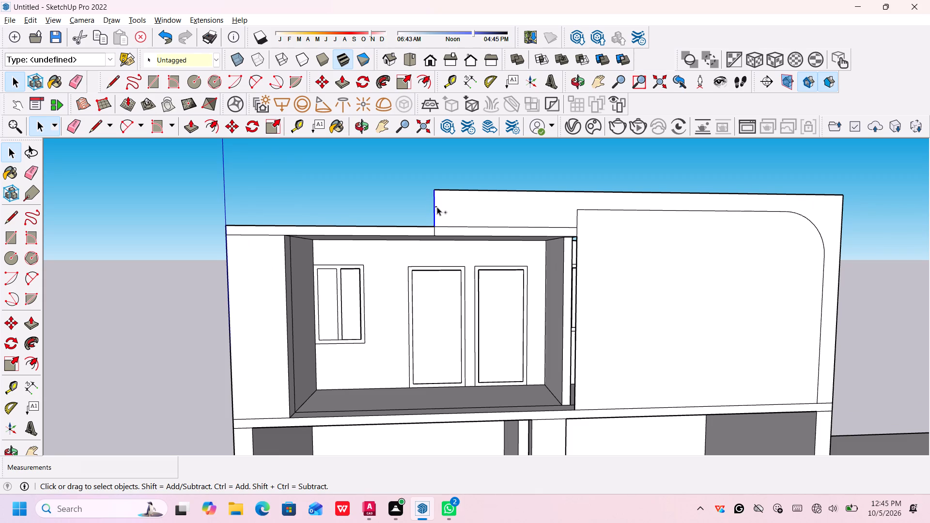
{"action": "left_click_drag", "start_coordinate": [437, 207], "coordinate": [449, 207], "text": "ctrl"}
{"action": "key", "text": "m"}
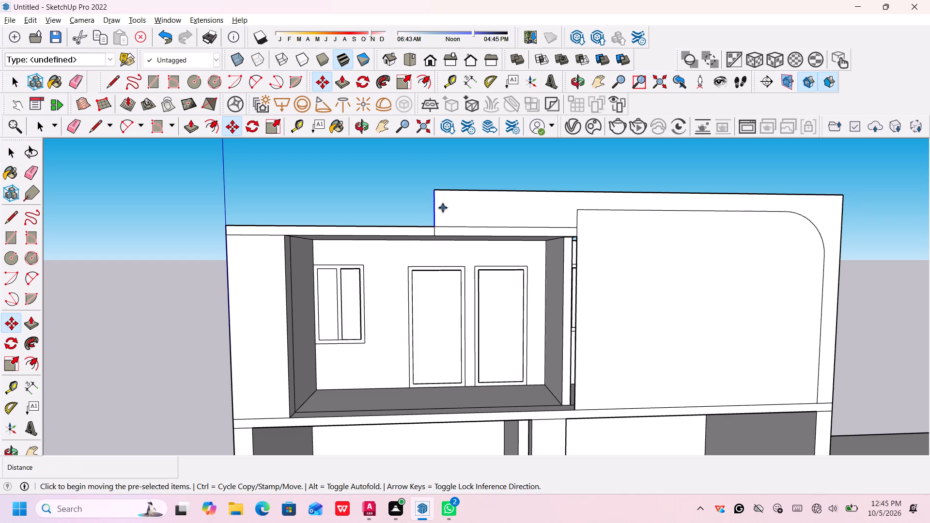
{"action": "left_click_drag", "start_coordinate": [435, 208], "coordinate": [497, 211]}
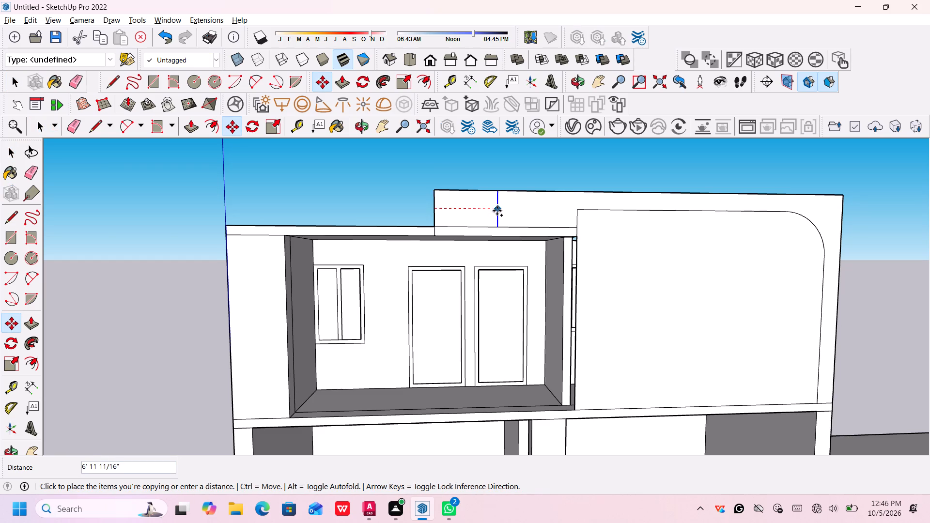
{"action": "left_click_drag", "start_coordinate": [497, 211], "coordinate": [481, 208]}
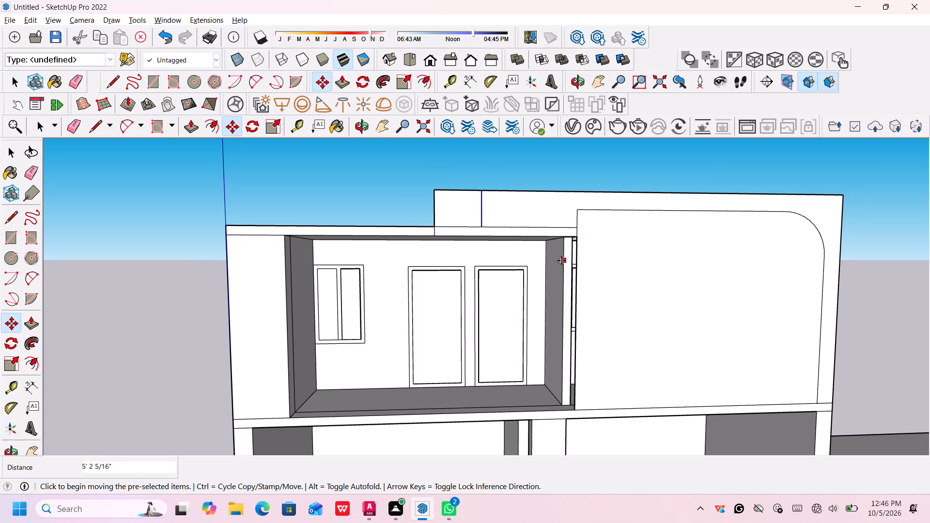
Delete the strip of wall outside the copied edge, with its top and side edges and the leftover segment on the roof edge.
{"action": "middle_click_drag", "start_coordinate": [561, 261], "coordinate": [539, 262]}
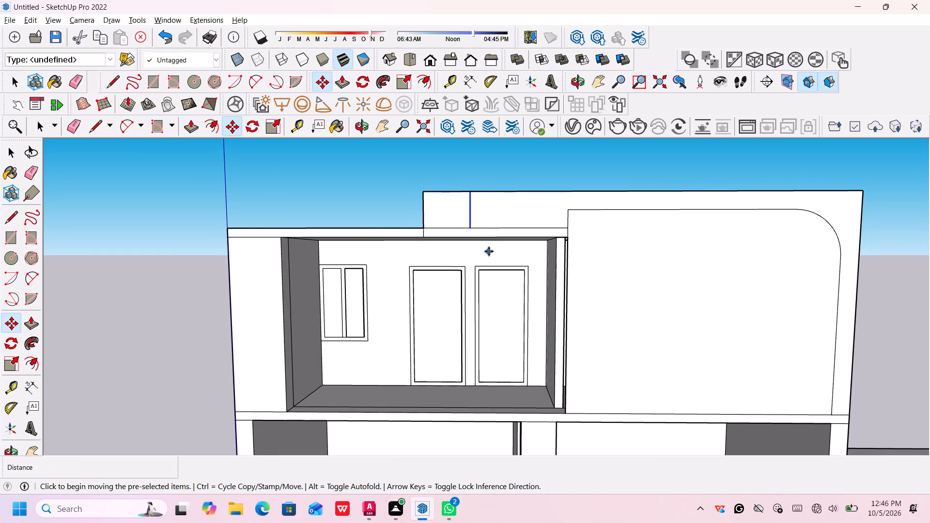
{"action": "key", "text": "space"}
{"action": "left_click", "coordinate": [449, 200]}
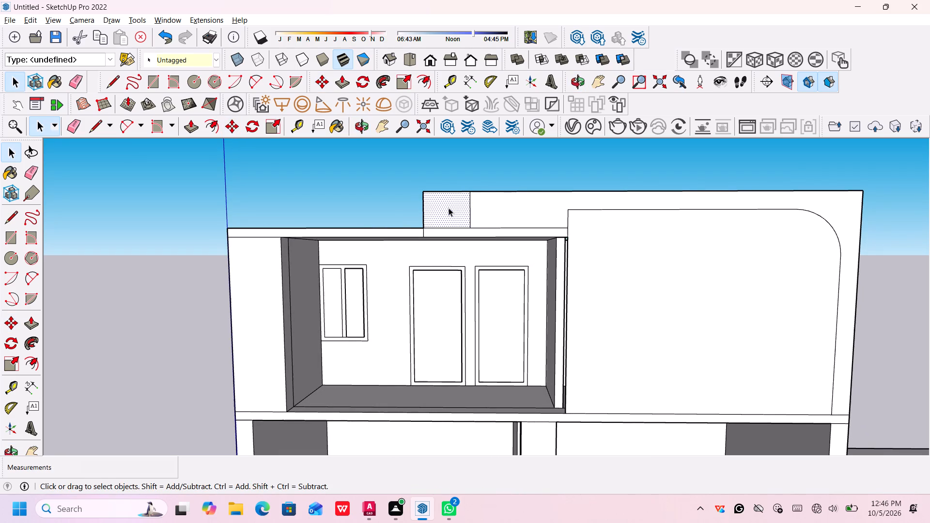
{"action": "key", "text": "Delete"}
{"action": "left_click", "coordinate": [452, 189]}
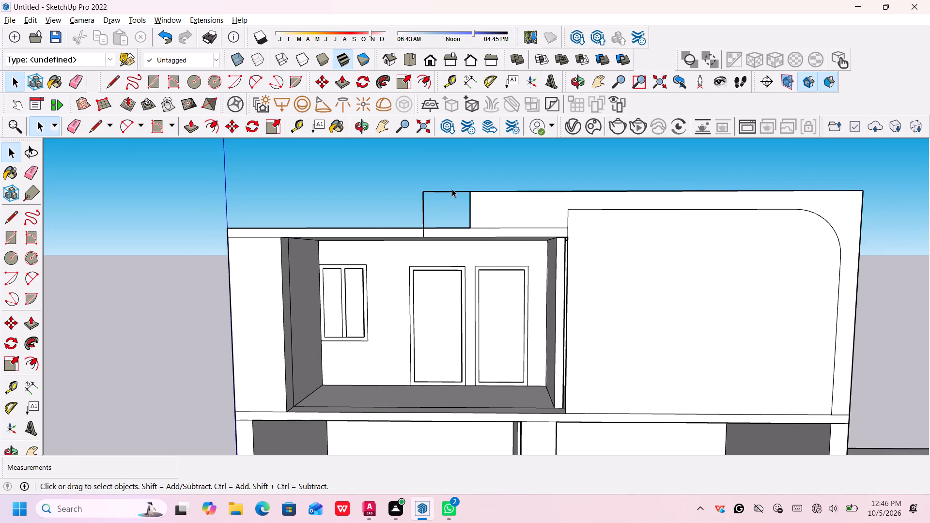
{"action": "left_click", "coordinate": [451, 190]}
{"action": "left_click", "coordinate": [421, 209]}
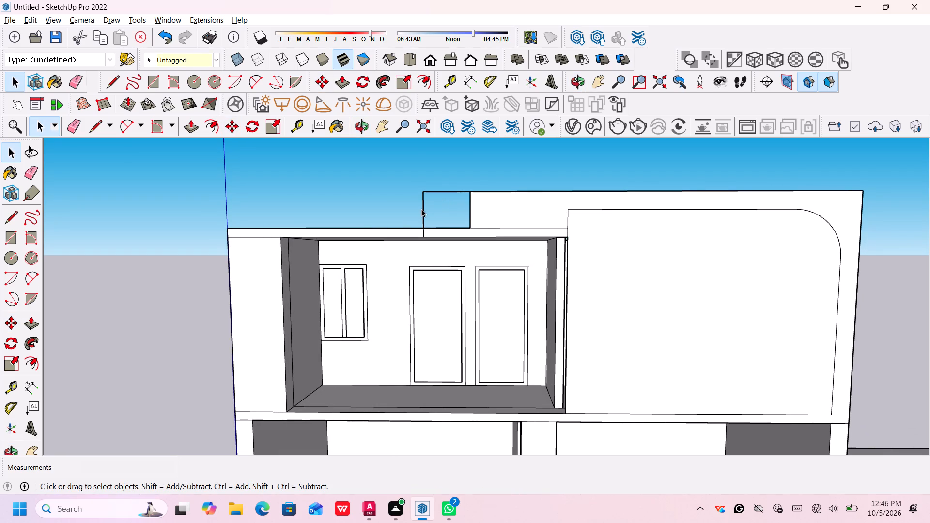
{"action": "left_click", "coordinate": [423, 214]}
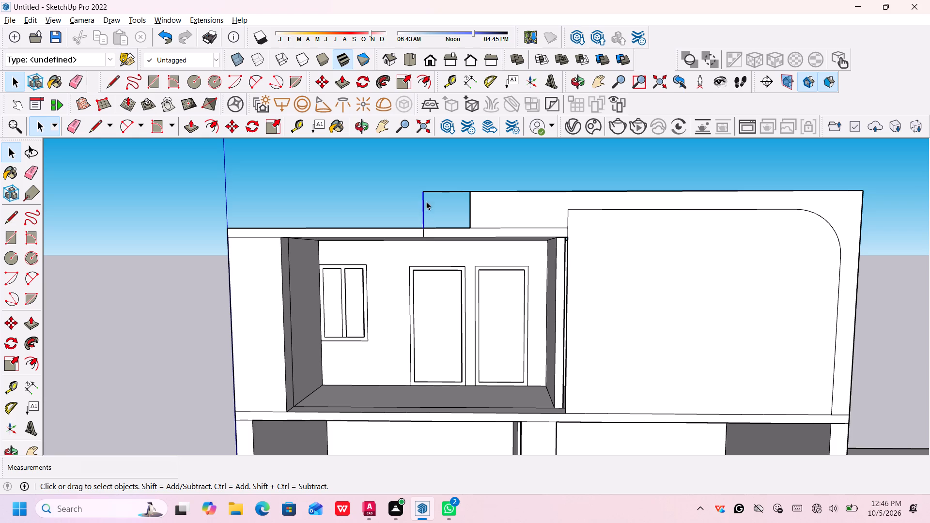
{"action": "left_click_drag", "start_coordinate": [439, 183], "coordinate": [418, 202]}
{"action": "left_click", "coordinate": [423, 232]}
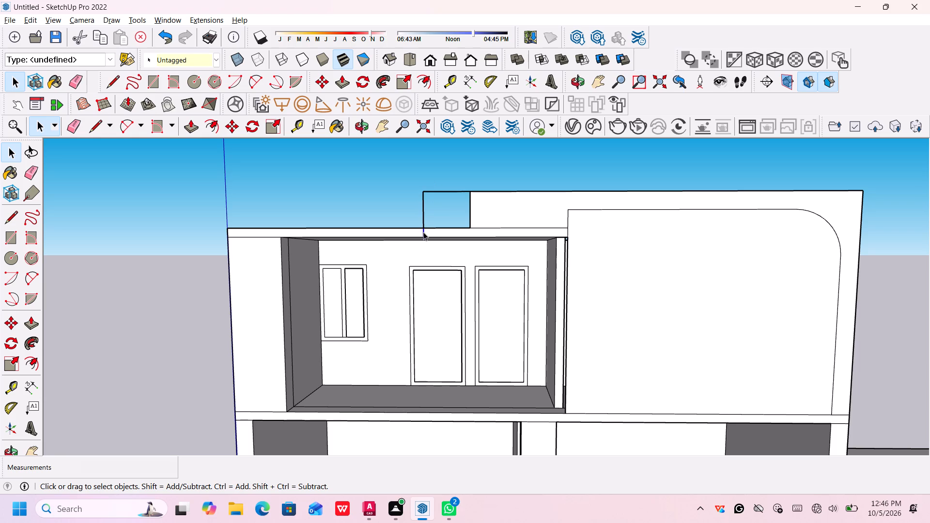
{"action": "left_click_drag", "start_coordinate": [442, 179], "coordinate": [413, 217]}
{"action": "key", "text": "Delete"}
{"action": "left_click", "coordinate": [422, 230]}
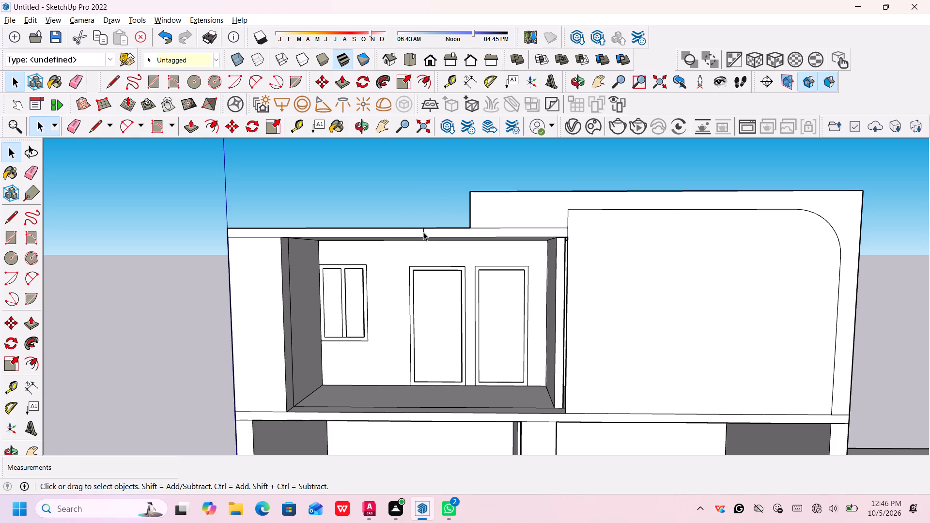
{"action": "key", "text": "Delete"}
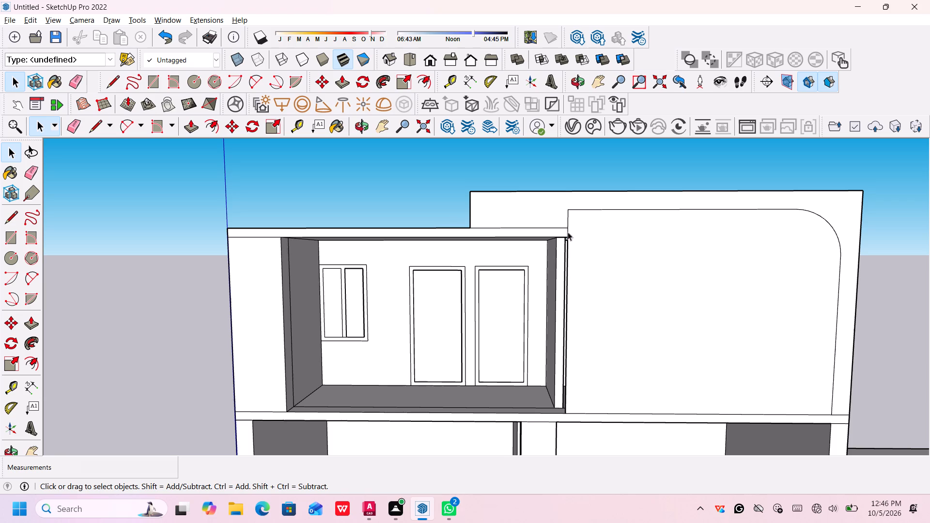
Delete the rounded wall face inside the larger outline to open the right-hand upper room.
{"action": "scroll", "coordinate": [614, 244], "scroll_direction": "down", "scroll_amount": 1}
{"action": "scroll", "coordinate": [614, 245], "scroll_direction": "up", "scroll_amount": 1}
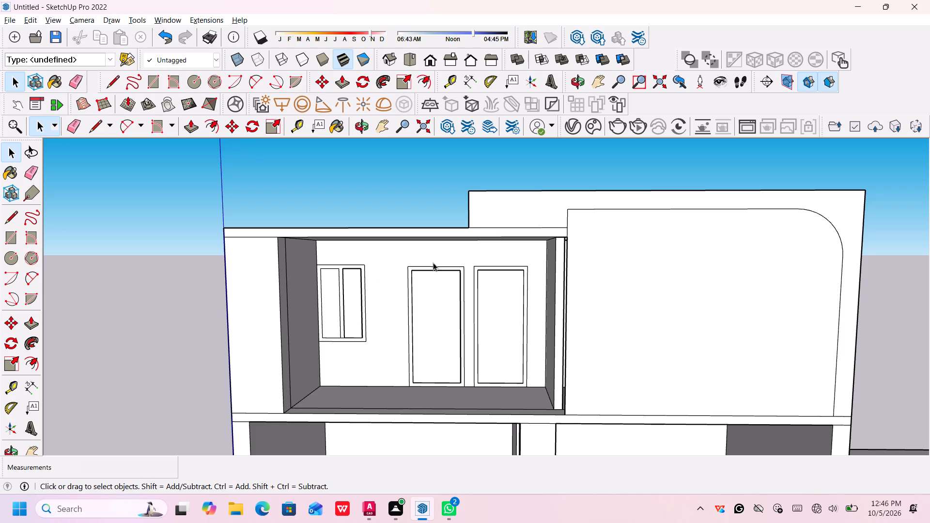
{"action": "left_click", "coordinate": [775, 283]}
{"action": "key", "text": "Delete"}
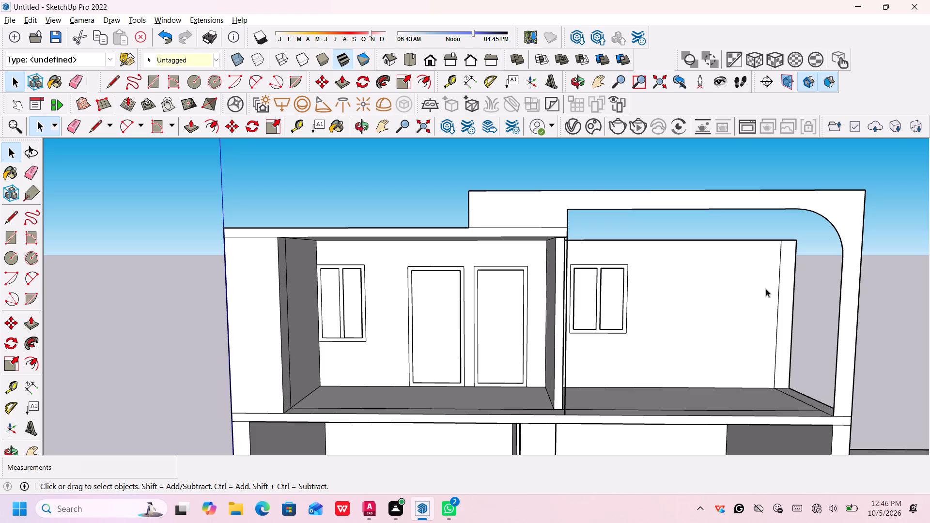
Draw a 2' vertical line from the opening's inner upper-left corner to the frame's top edge, splitting off the block above the left-hand roof.
{"action": "left_click", "coordinate": [858, 208]}
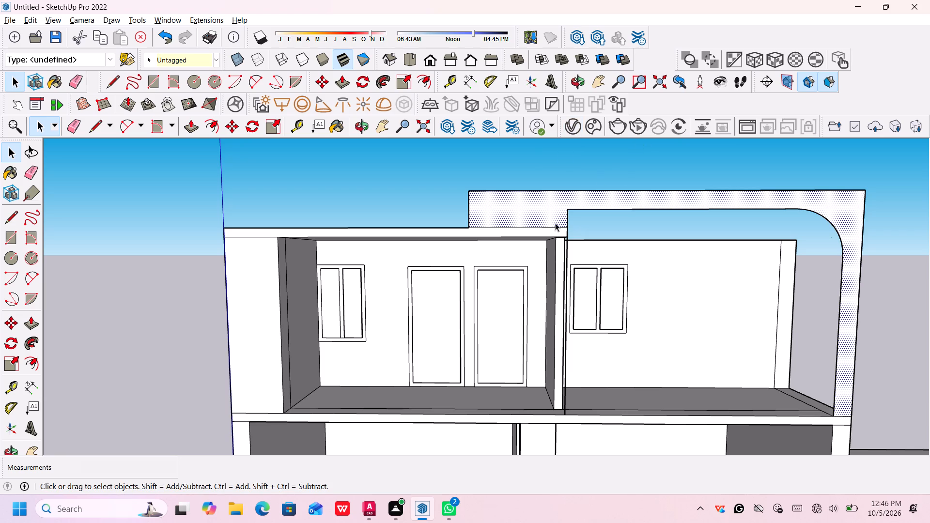
{"action": "key", "text": "l"}
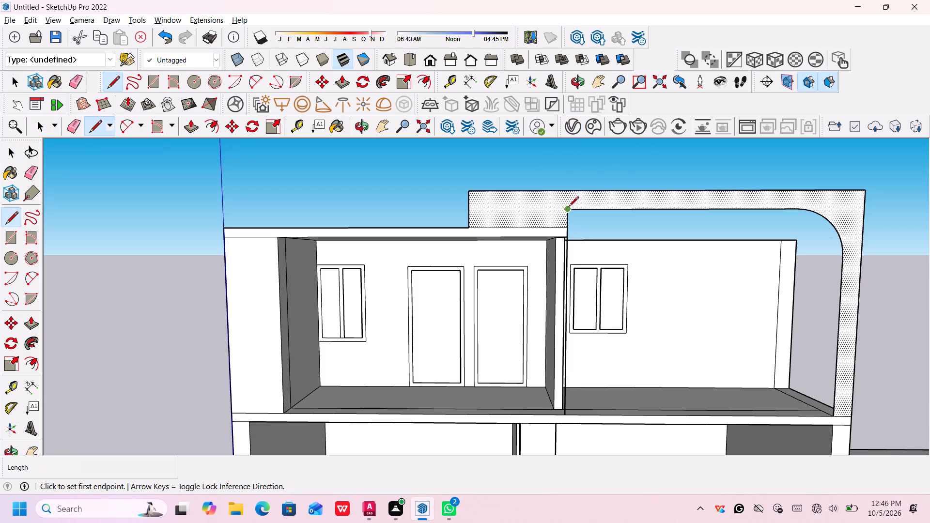
{"action": "left_click", "coordinate": [568, 209]}
{"action": "left_click", "coordinate": [567, 194]}
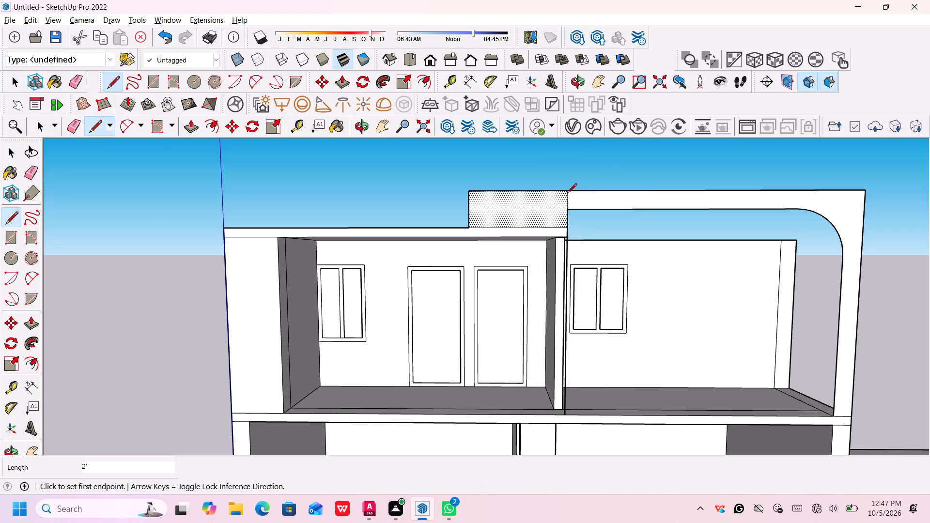
{"action": "key", "text": "space"}
Push/Pull the rounded frame face around the right-hand opening 40' back to the rear corner of the house.
{"action": "left_click", "coordinate": [590, 200]}
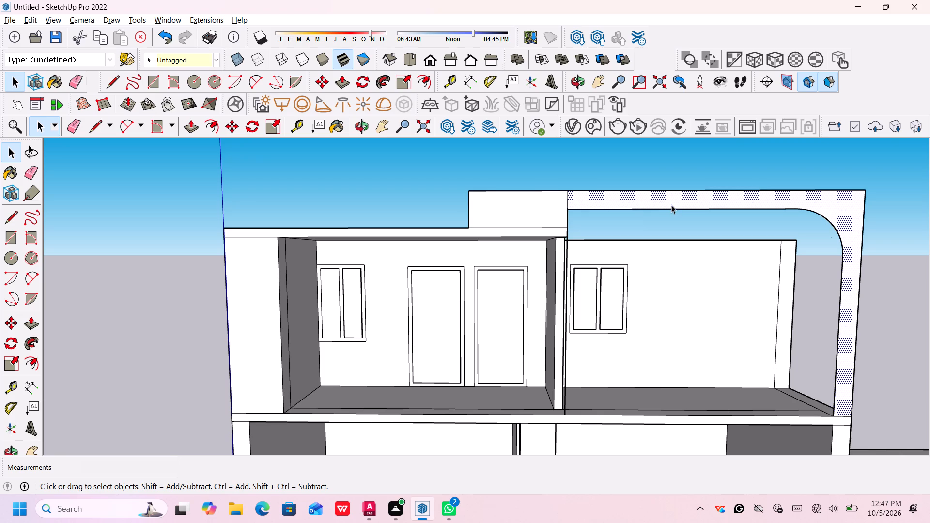
{"action": "key", "text": "0"}
{"action": "key", "text": "p"}
{"action": "left_click", "coordinate": [628, 193]}
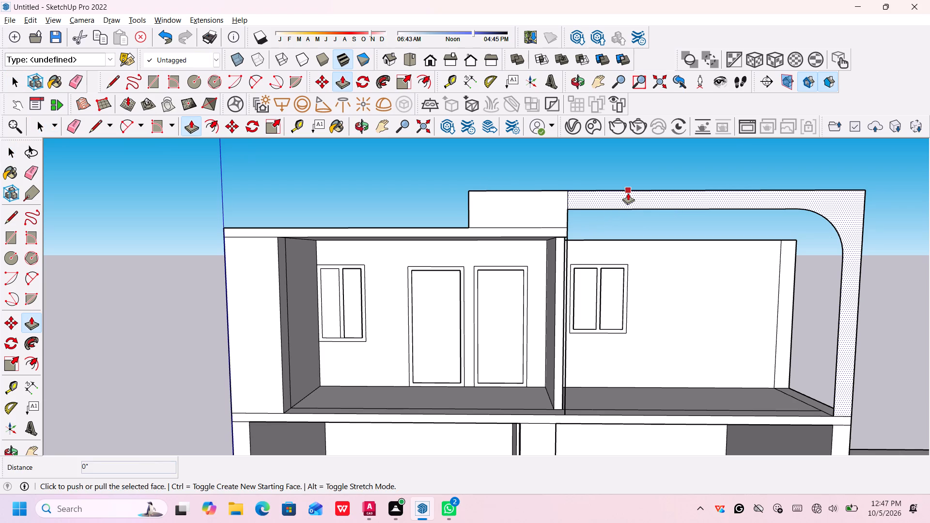
{"action": "scroll", "coordinate": [618, 197], "scroll_direction": "down", "scroll_amount": 1}
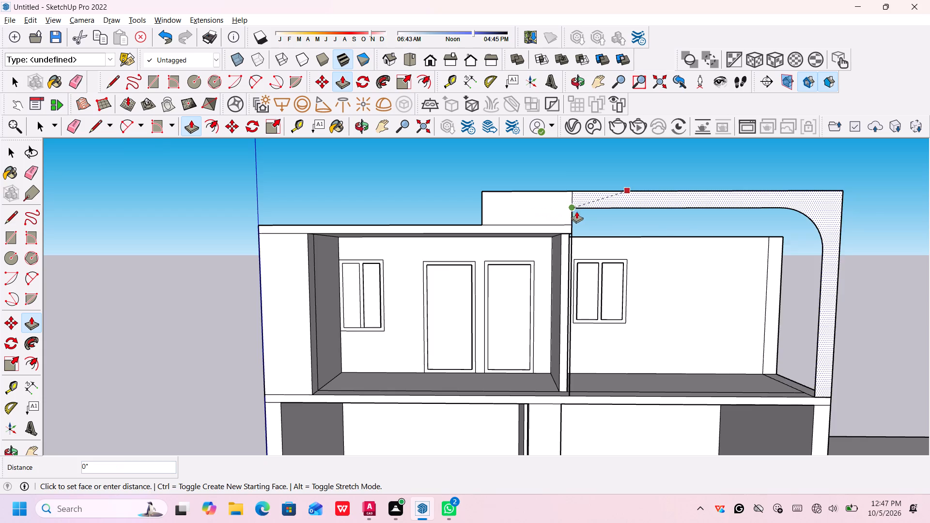
{"action": "scroll", "coordinate": [695, 244], "scroll_direction": "down", "scroll_amount": 1}
{"action": "middle_click_drag", "start_coordinate": [695, 244], "coordinate": [460, 272]}
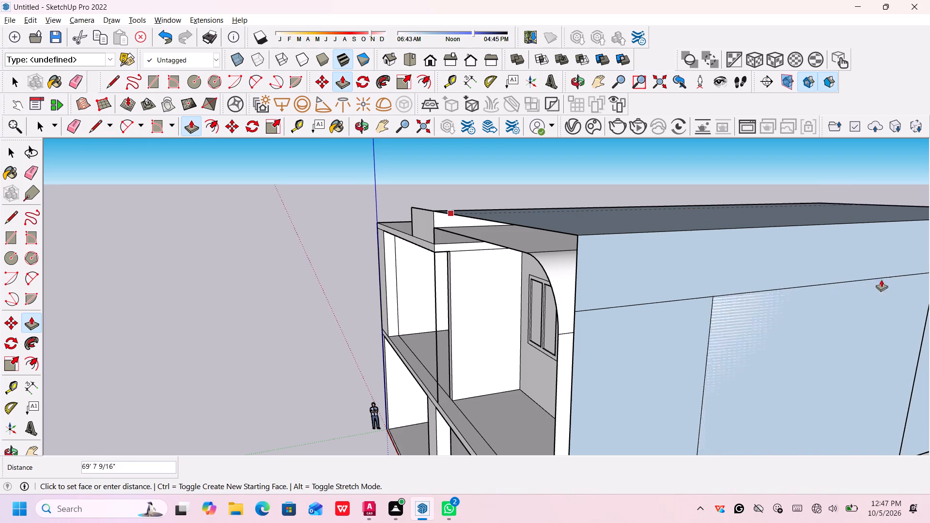
{"action": "scroll", "coordinate": [891, 283], "scroll_direction": "down", "scroll_amount": 5}
{"action": "middle_click_drag", "start_coordinate": [891, 283], "coordinate": [771, 308]}
{"action": "scroll", "coordinate": [772, 308], "scroll_direction": "down", "scroll_amount": 1}
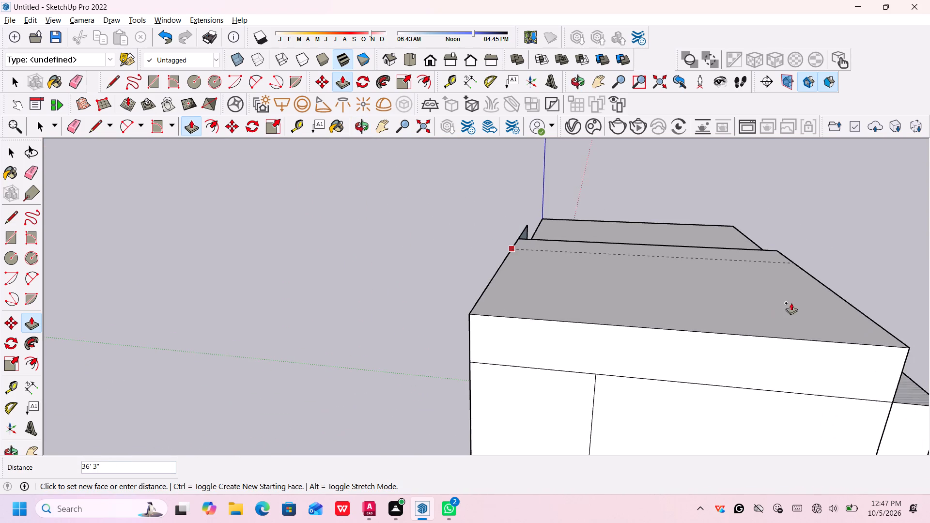
{"action": "scroll", "coordinate": [840, 354], "scroll_direction": "down", "scroll_amount": 12}
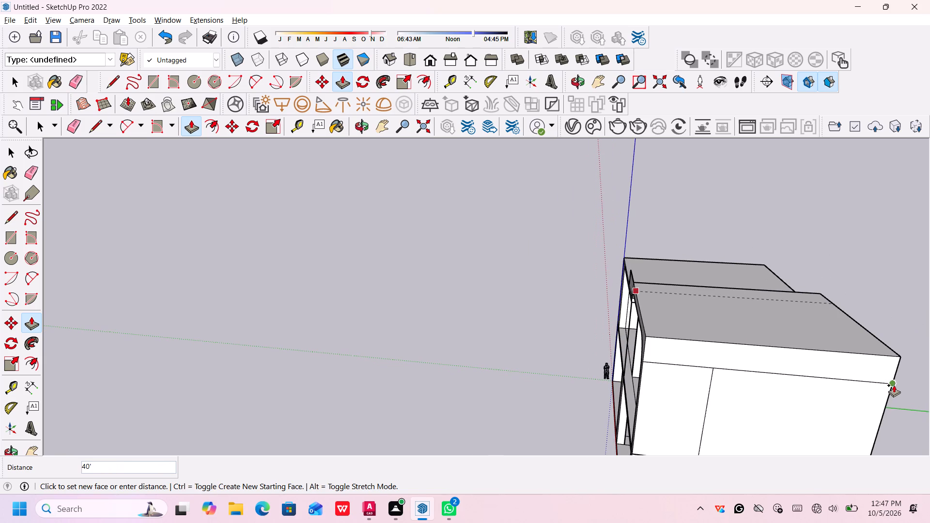
{"action": "left_click", "coordinate": [894, 385]}
Examine the extruded rounded frame from the front and side, including the gap between it and the upper room's back wall.
{"action": "scroll", "coordinate": [753, 385], "scroll_direction": "down", "scroll_amount": 4}
{"action": "middle_click_drag", "start_coordinate": [618, 390], "coordinate": [726, 384]}
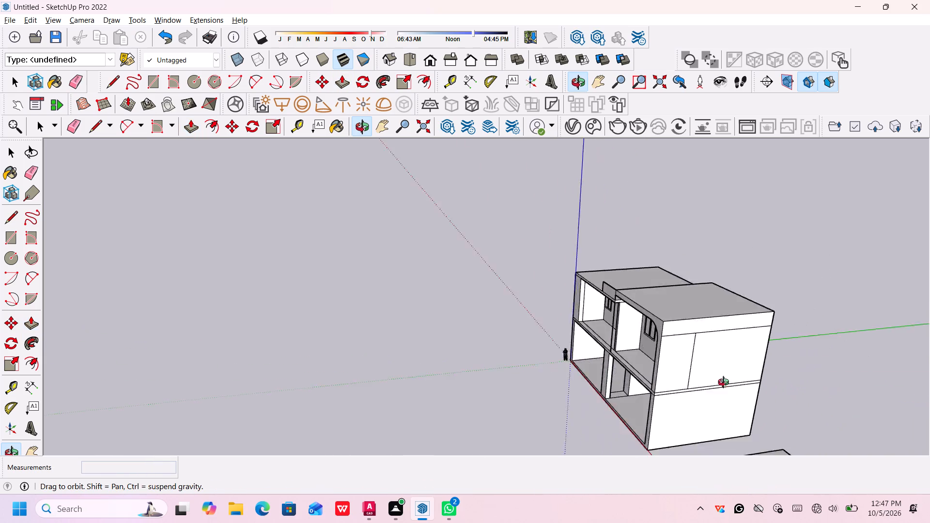
{"action": "middle_click_drag", "start_coordinate": [726, 384], "coordinate": [790, 366]}
{"action": "middle_click_drag", "start_coordinate": [629, 376], "coordinate": [762, 331]}
{"action": "scroll", "coordinate": [546, 315], "scroll_direction": "up", "scroll_amount": 5}
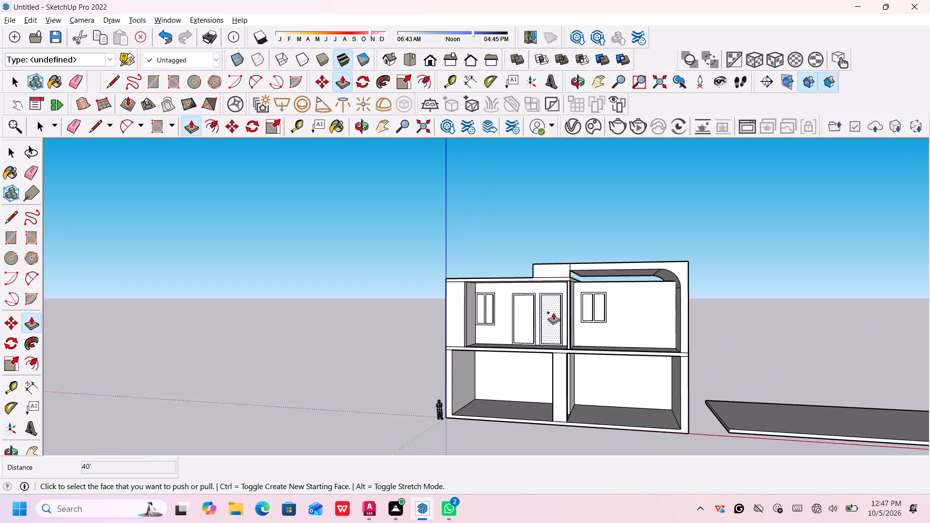
{"action": "scroll", "coordinate": [553, 312], "scroll_direction": "up", "scroll_amount": 1}
{"action": "middle_click_drag", "start_coordinate": [633, 285], "coordinate": [651, 305]}
{"action": "middle_click_drag", "start_coordinate": [651, 305], "coordinate": [684, 292]}
{"action": "middle_click_drag", "start_coordinate": [656, 299], "coordinate": [655, 299]}
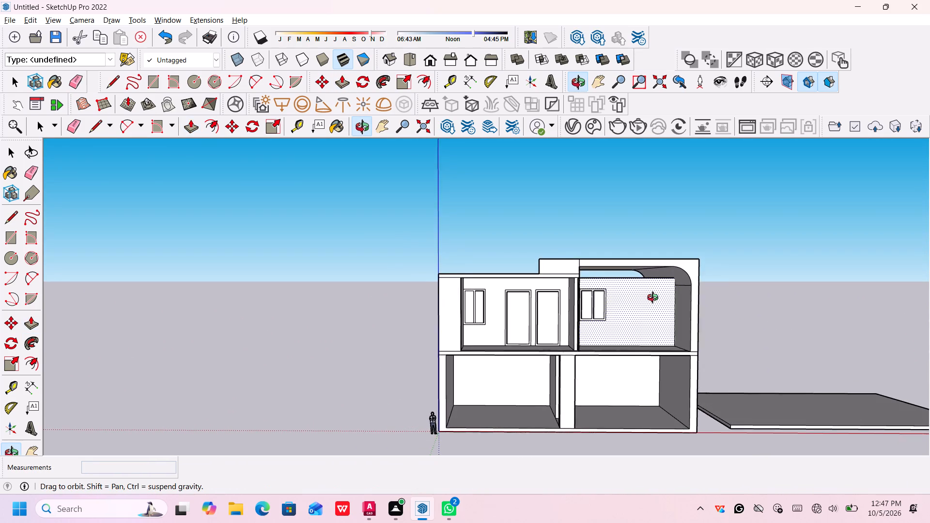
{"action": "middle_click_drag", "start_coordinate": [655, 299], "coordinate": [555, 300]}
{"action": "middle_click", "coordinate": [555, 300]}
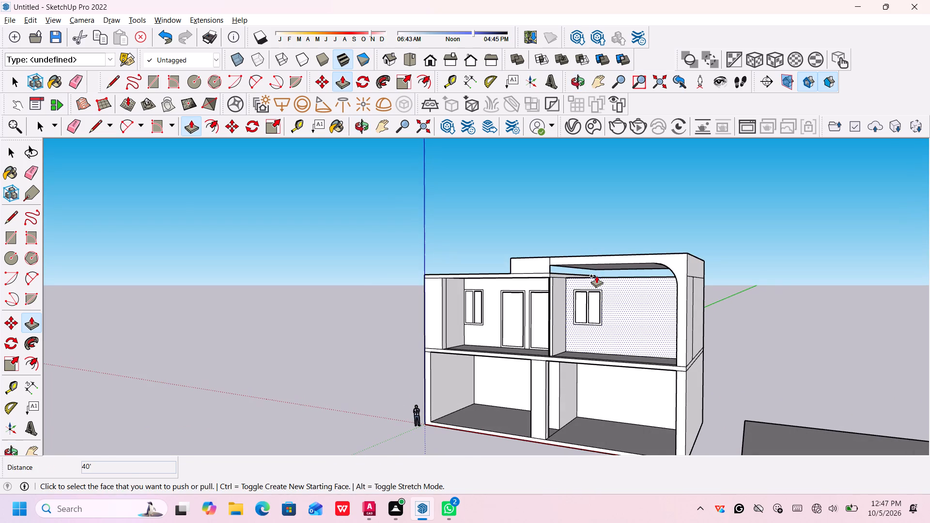
{"action": "scroll", "coordinate": [599, 275], "scroll_direction": "up", "scroll_amount": 4}
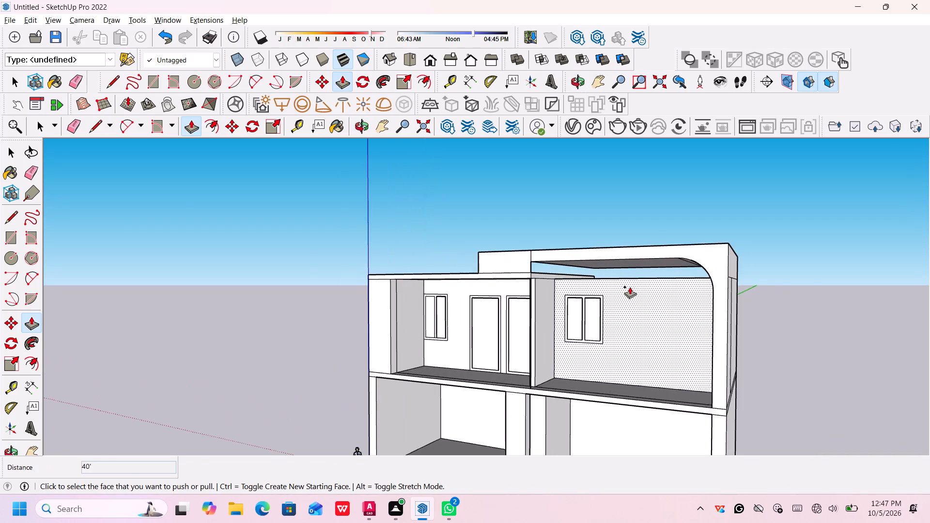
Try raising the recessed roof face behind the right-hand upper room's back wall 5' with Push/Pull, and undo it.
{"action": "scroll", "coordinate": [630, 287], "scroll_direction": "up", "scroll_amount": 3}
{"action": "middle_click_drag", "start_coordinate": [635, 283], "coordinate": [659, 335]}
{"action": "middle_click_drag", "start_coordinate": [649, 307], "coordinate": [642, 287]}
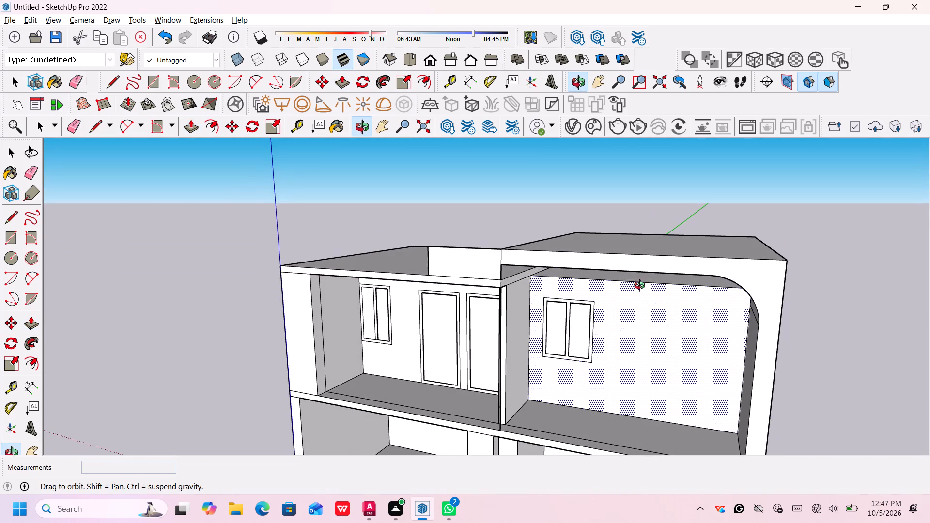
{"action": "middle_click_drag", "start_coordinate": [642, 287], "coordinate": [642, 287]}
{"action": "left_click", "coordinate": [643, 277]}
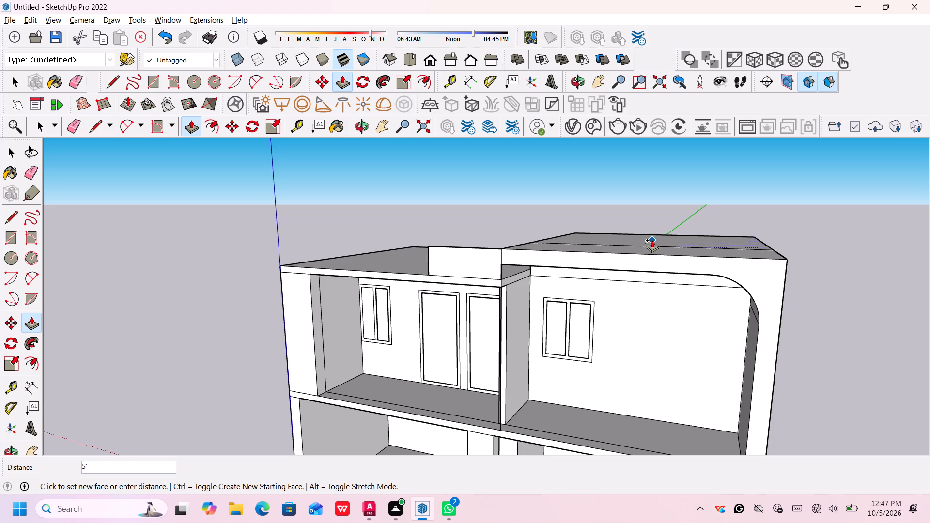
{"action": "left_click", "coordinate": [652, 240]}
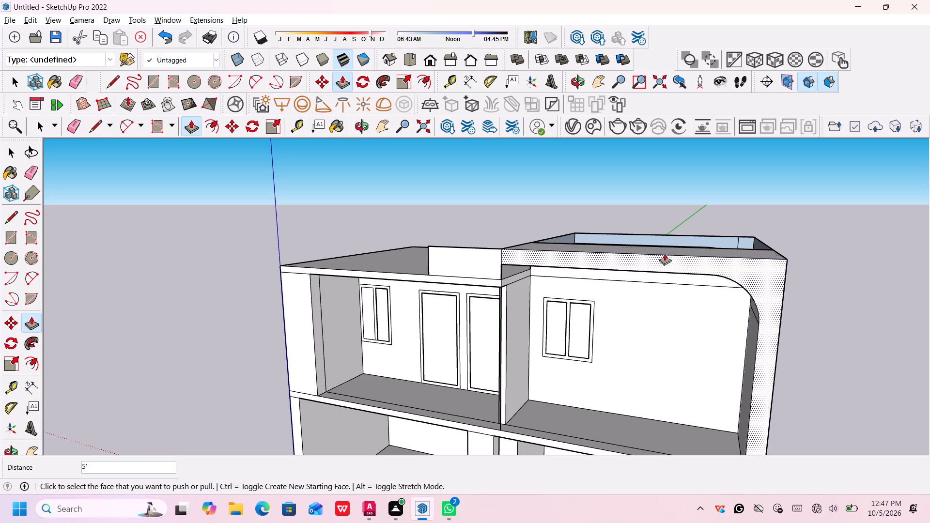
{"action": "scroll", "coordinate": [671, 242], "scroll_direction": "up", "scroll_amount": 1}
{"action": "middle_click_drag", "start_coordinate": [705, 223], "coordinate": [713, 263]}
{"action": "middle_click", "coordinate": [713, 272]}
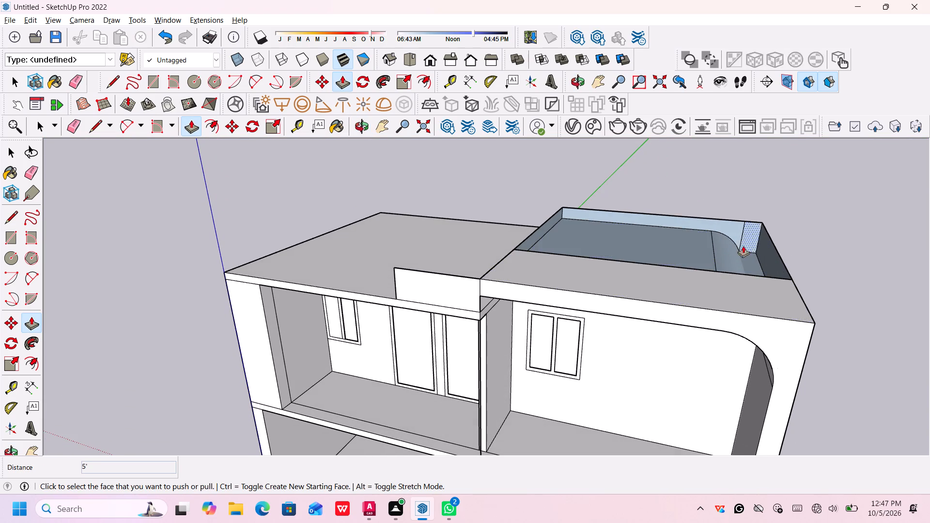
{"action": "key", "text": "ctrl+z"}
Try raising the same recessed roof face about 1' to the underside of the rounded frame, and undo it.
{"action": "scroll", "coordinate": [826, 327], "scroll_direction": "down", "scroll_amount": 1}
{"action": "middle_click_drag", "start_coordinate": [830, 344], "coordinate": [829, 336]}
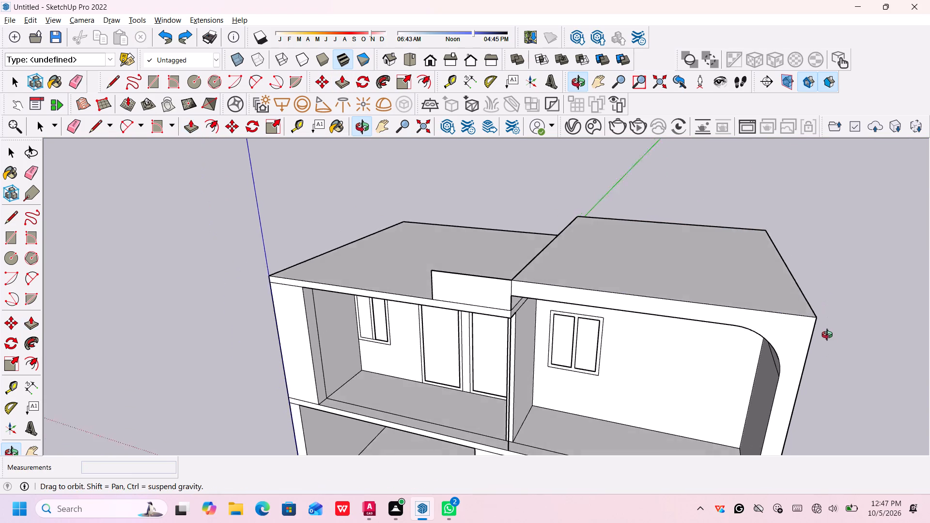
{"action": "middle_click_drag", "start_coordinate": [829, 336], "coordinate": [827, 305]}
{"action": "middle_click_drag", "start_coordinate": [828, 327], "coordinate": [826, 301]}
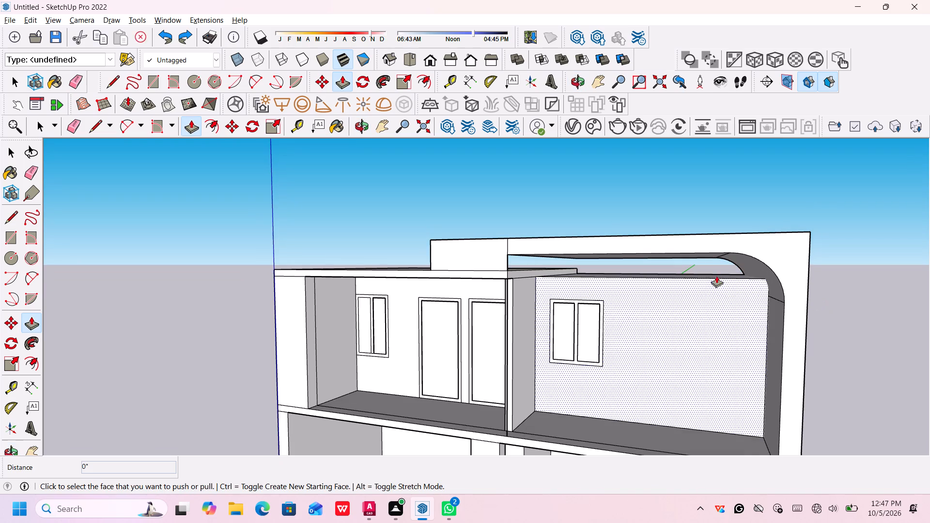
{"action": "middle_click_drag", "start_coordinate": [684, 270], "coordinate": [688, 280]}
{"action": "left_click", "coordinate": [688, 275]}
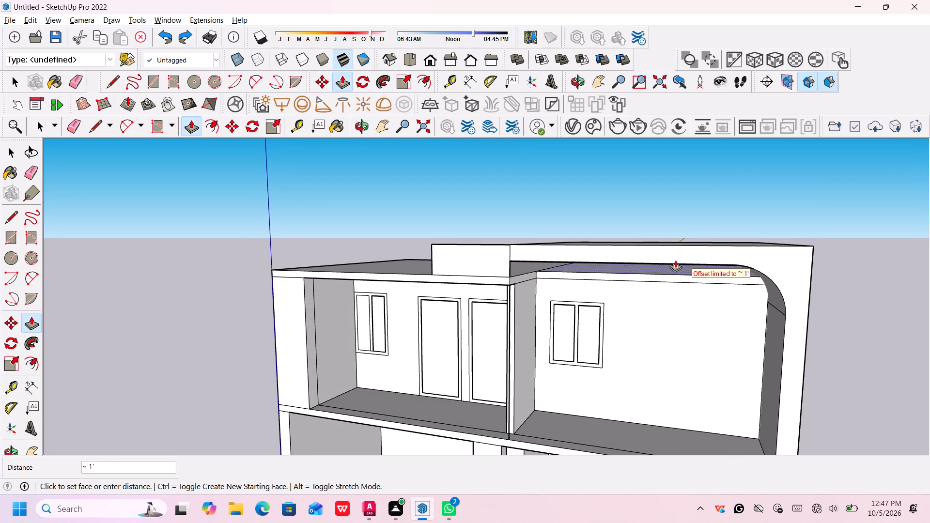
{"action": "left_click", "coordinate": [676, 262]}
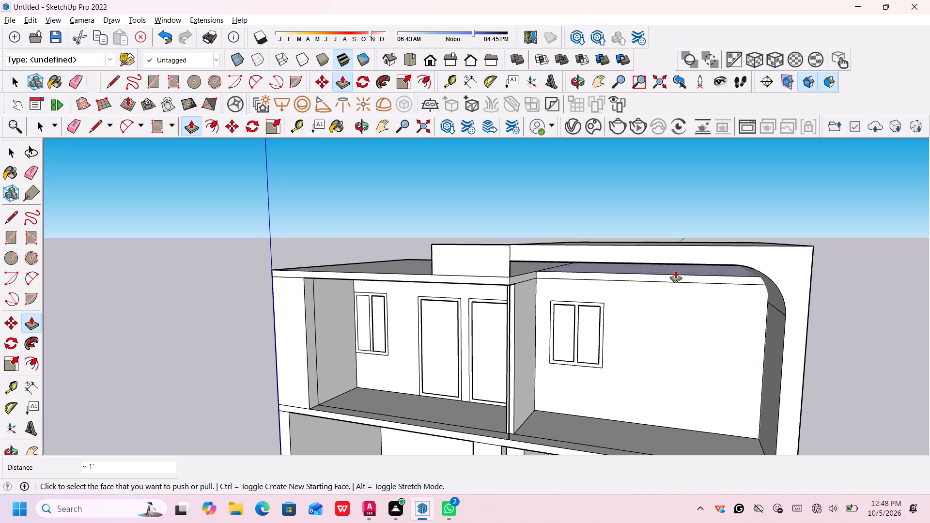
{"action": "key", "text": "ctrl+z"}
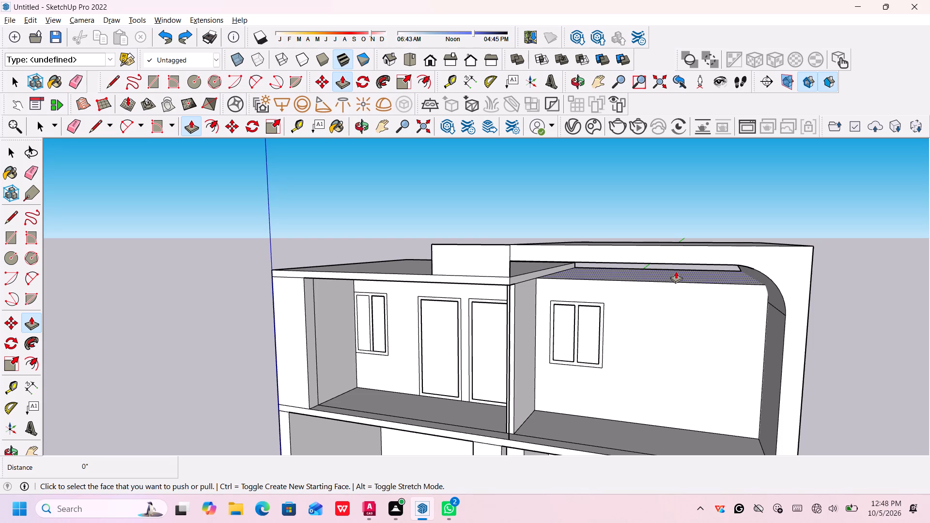
Push/Pull the recessed roof face behind the right-hand upper room's back wall up 5' to the frame's top.
{"action": "left_click", "coordinate": [676, 271]}
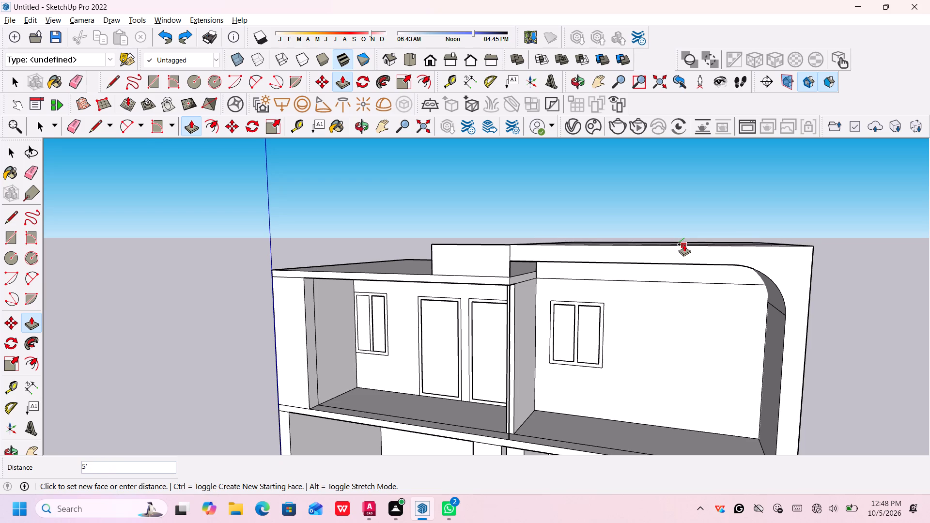
{"action": "left_click", "coordinate": [684, 244]}
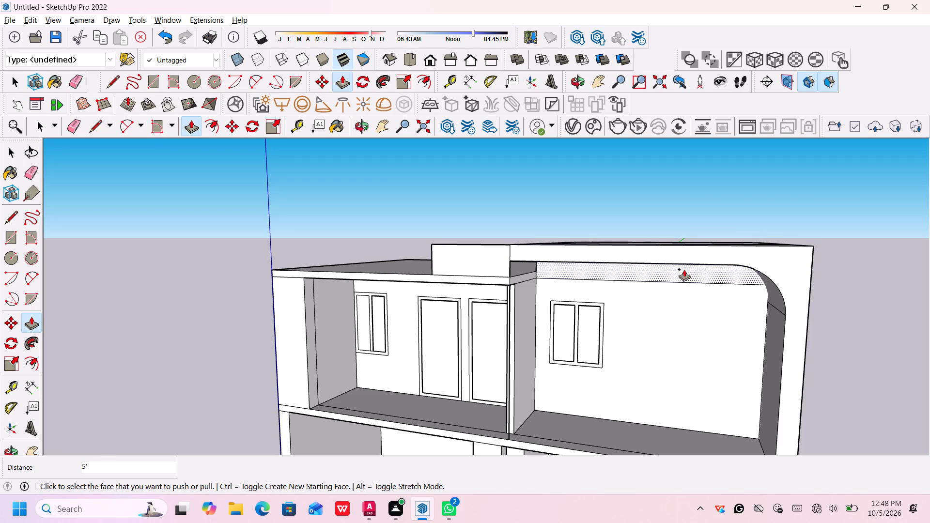
Examine the right-hand roof's recess and the front strip from above, the side and the front.
{"action": "middle_click_drag", "start_coordinate": [739, 225], "coordinate": [756, 283]}
{"action": "scroll", "coordinate": [806, 218], "scroll_direction": "down", "scroll_amount": 3}
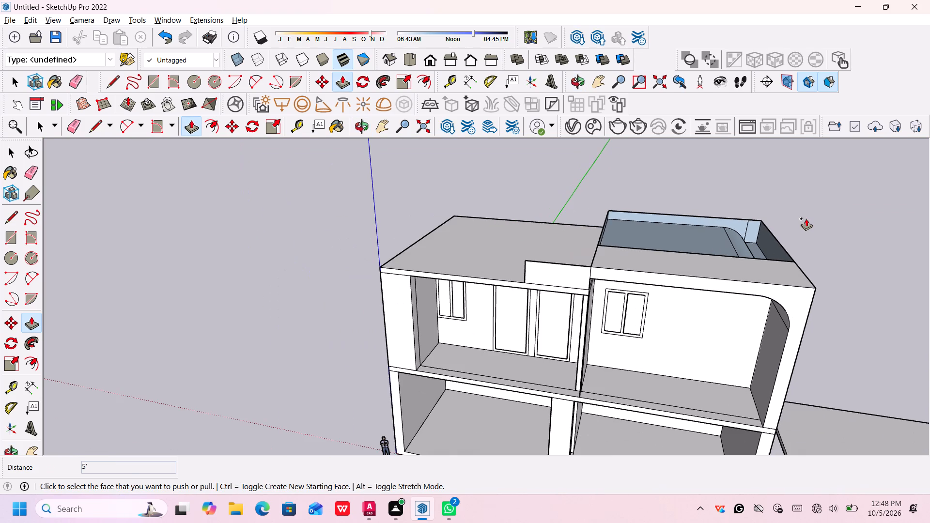
{"action": "middle_click_drag", "start_coordinate": [806, 218], "coordinate": [810, 227]}
{"action": "key", "text": "space"}
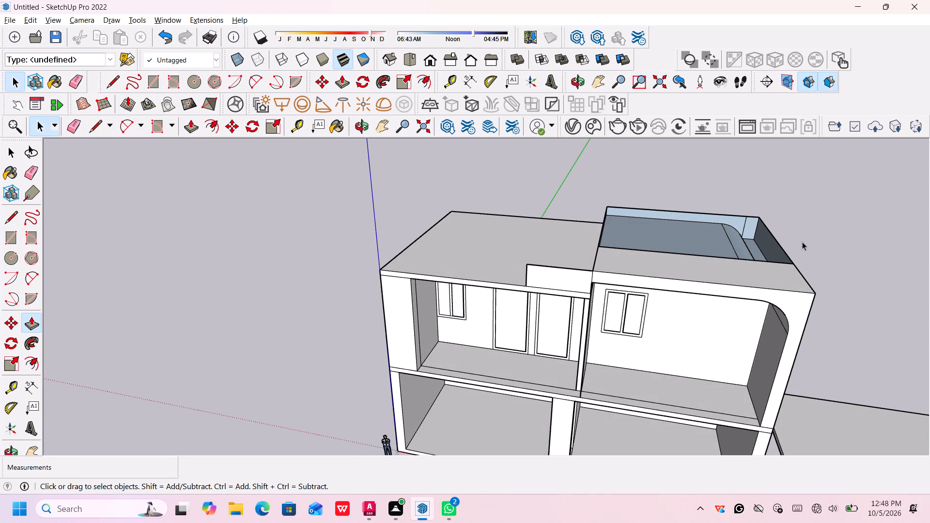
{"action": "middle_click_drag", "start_coordinate": [802, 242], "coordinate": [766, 261]}
{"action": "middle_click_drag", "start_coordinate": [719, 264], "coordinate": [500, 273]}
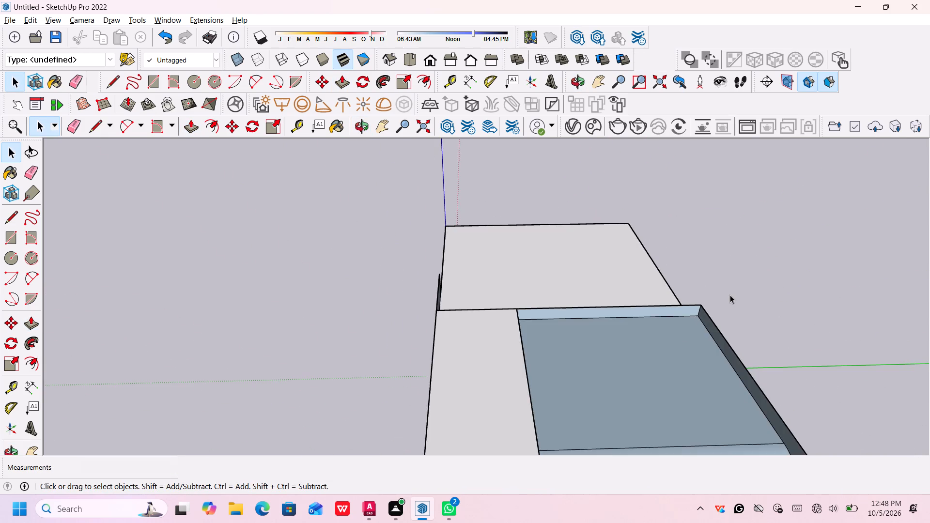
{"action": "scroll", "coordinate": [731, 294], "scroll_direction": "down", "scroll_amount": 4}
{"action": "middle_click_drag", "start_coordinate": [702, 378], "coordinate": [718, 310]}
{"action": "left_click", "coordinate": [674, 323]}
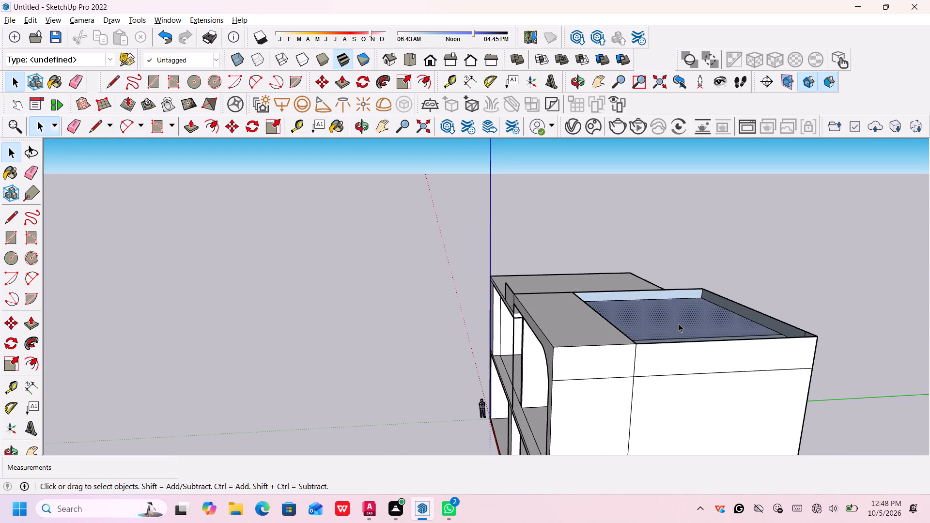
{"action": "key", "text": "Escape"}
{"action": "key", "text": "space"}
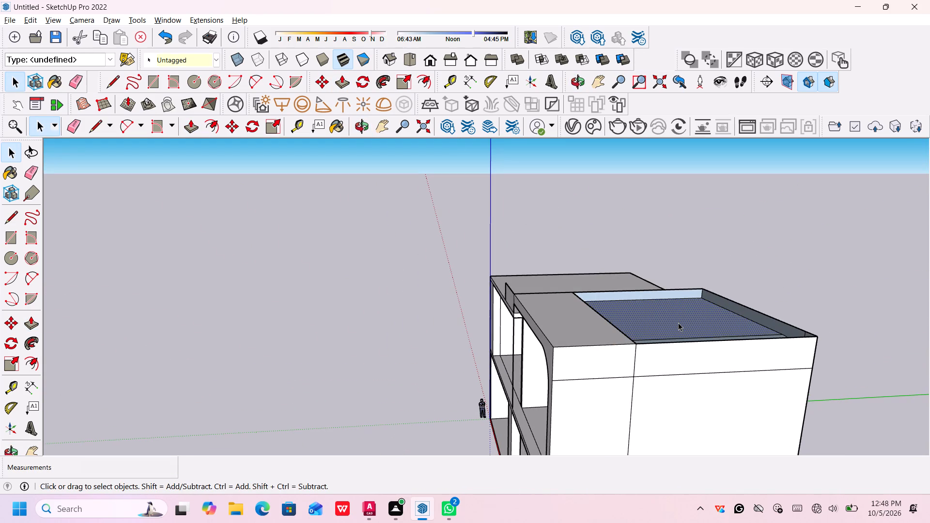
{"action": "left_click", "coordinate": [604, 338]}
{"action": "middle_click_drag", "start_coordinate": [602, 348], "coordinate": [602, 348]}
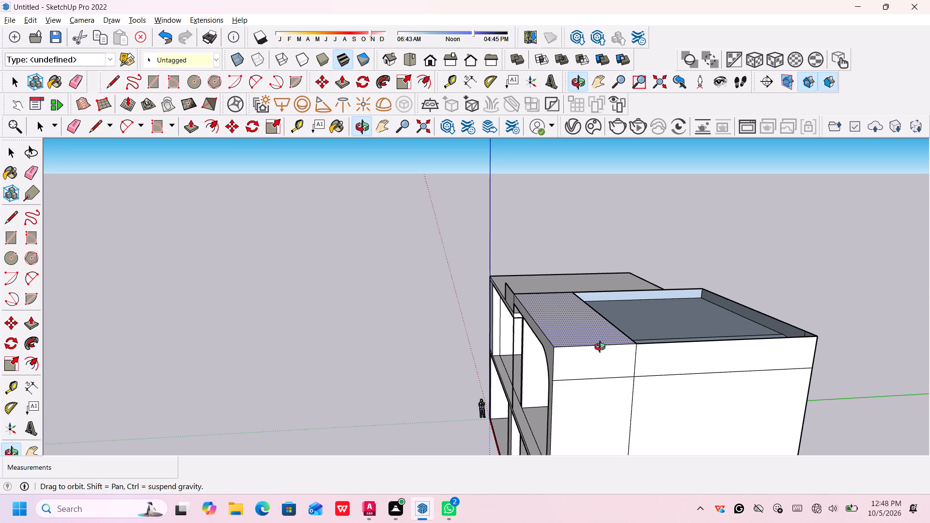
{"action": "middle_click_drag", "start_coordinate": [602, 348], "coordinate": [622, 345]}
{"action": "middle_click_drag", "start_coordinate": [646, 321], "coordinate": [496, 354]}
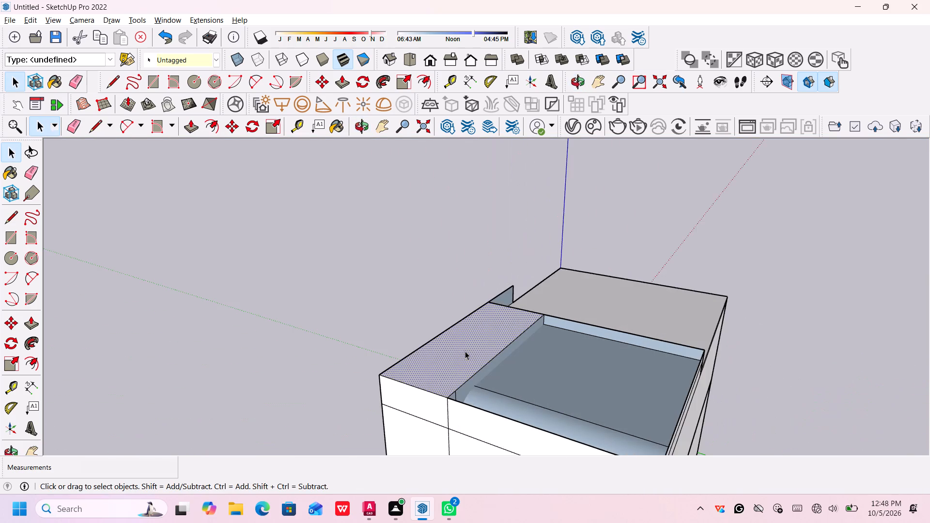
{"action": "middle_click_drag", "start_coordinate": [510, 370], "coordinate": [476, 343]}
{"action": "scroll", "coordinate": [643, 360], "scroll_direction": "up", "scroll_amount": 1}
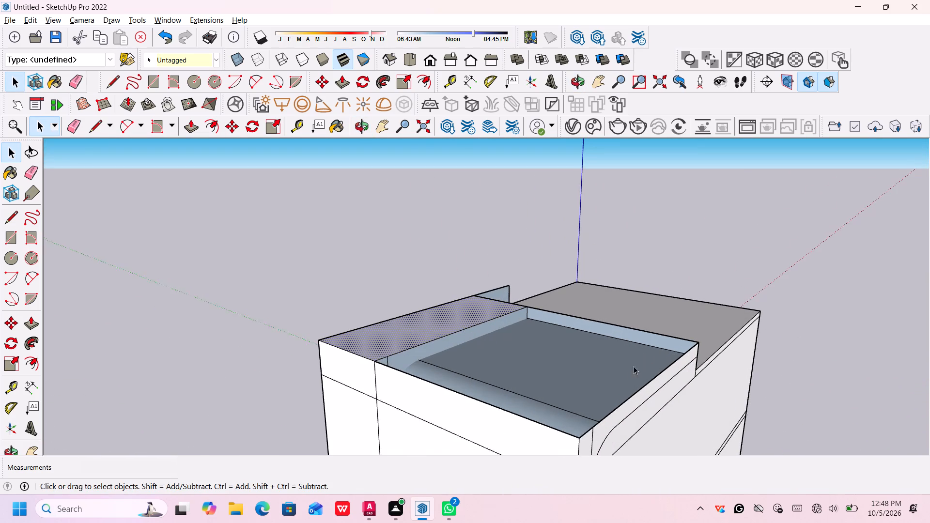
{"action": "scroll", "coordinate": [634, 366], "scroll_direction": "up", "scroll_amount": 1}
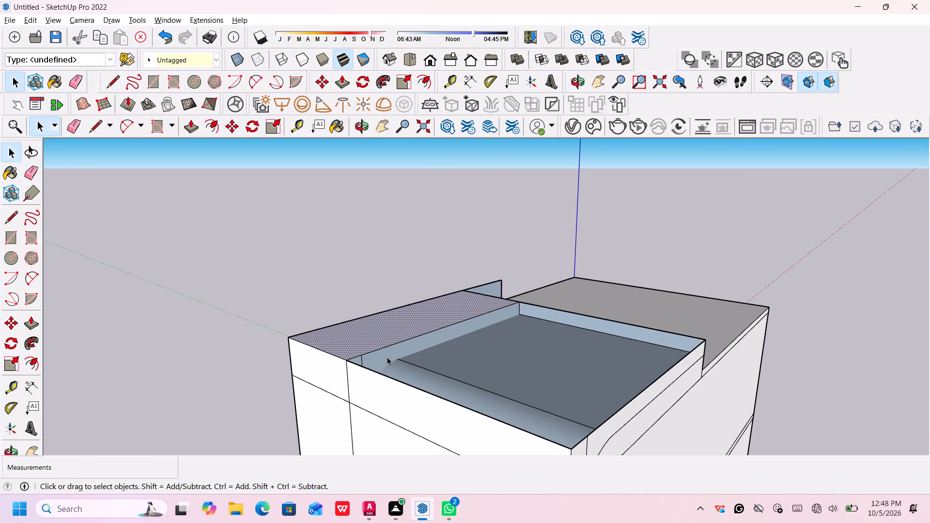
{"action": "middle_click_drag", "start_coordinate": [571, 343], "coordinate": [697, 349]}
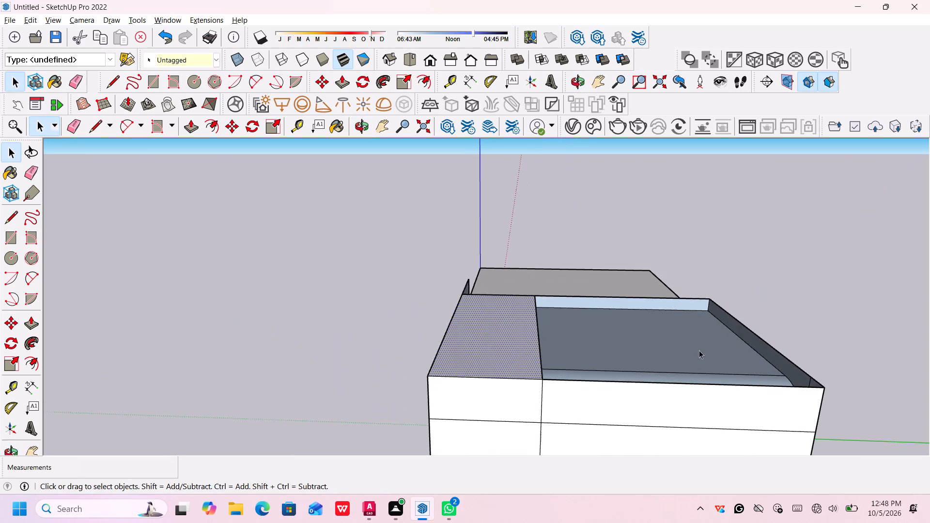
{"action": "middle_click_drag", "start_coordinate": [596, 348], "coordinate": [758, 354]}
{"action": "middle_click_drag", "start_coordinate": [637, 347], "coordinate": [722, 245]}
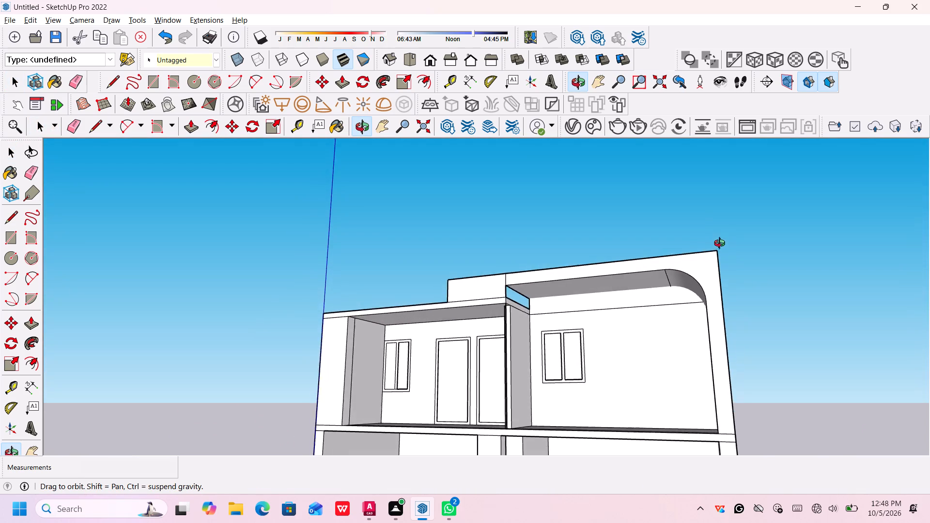
{"action": "middle_click_drag", "start_coordinate": [722, 245], "coordinate": [754, 435]}
{"action": "middle_click_drag", "start_coordinate": [659, 310], "coordinate": [527, 326]}
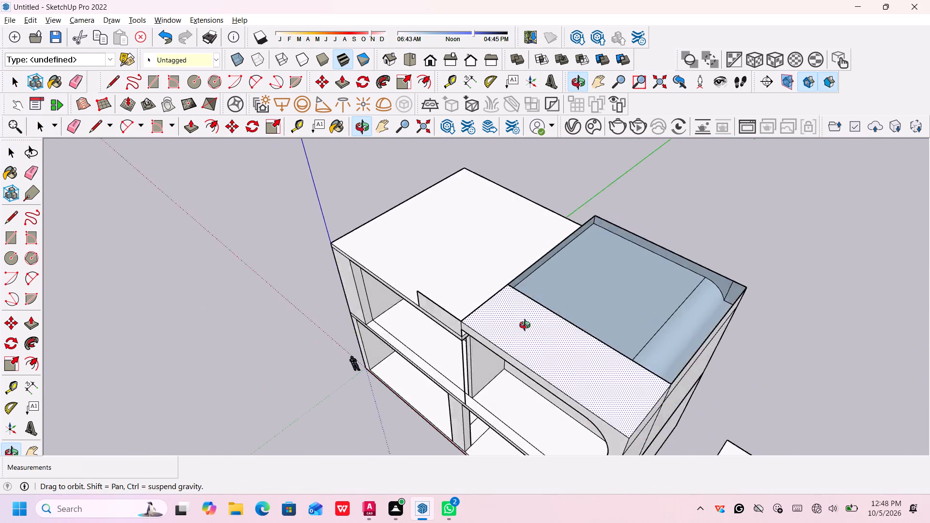
Draw a 32' line along the right-hand roof's rear top edge, corner to corner, to close the roof recess.
{"action": "middle_click_drag", "start_coordinate": [527, 326], "coordinate": [526, 327]}
{"action": "key", "text": "l"}
{"action": "key", "text": "Return"}
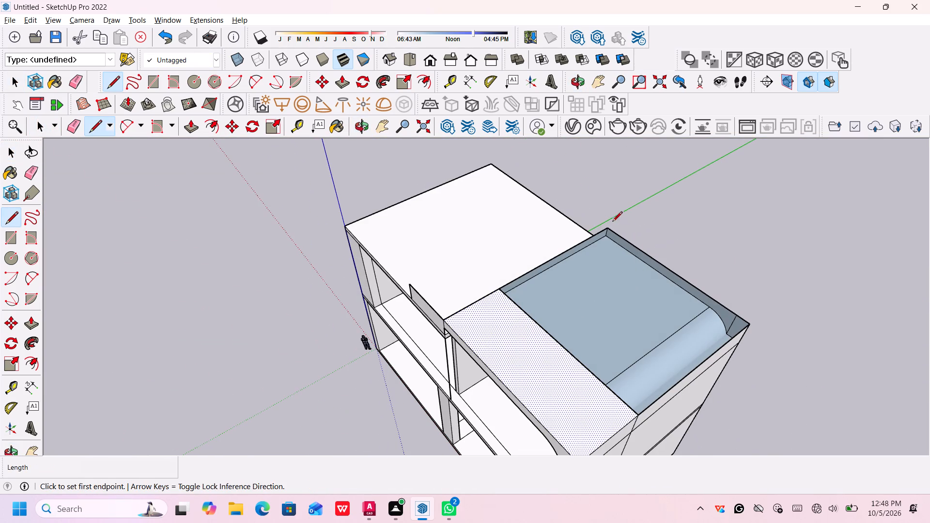
{"action": "left_click", "coordinate": [605, 230]}
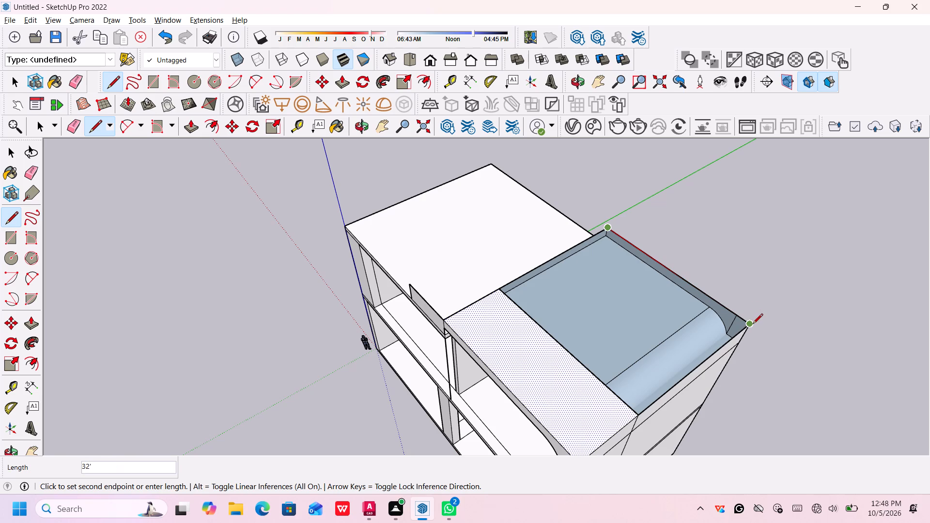
{"action": "left_click", "coordinate": [751, 324]}
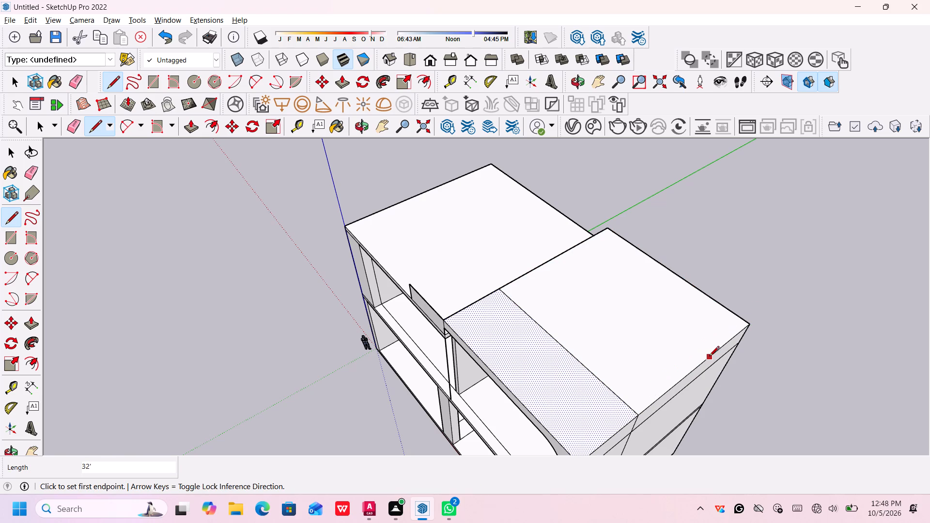
{"action": "key", "text": "space"}
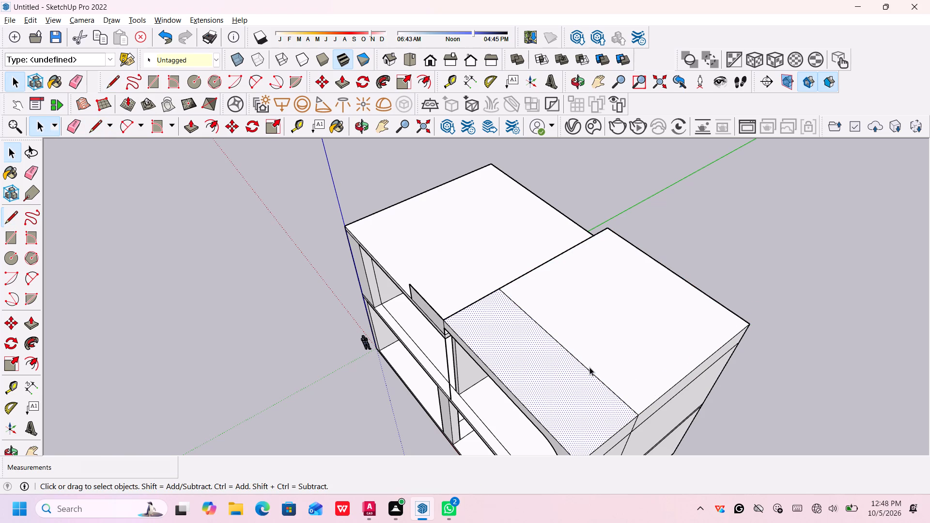
Delete the dividing edge between the front strip and the rear roof face, including its short leftover piece.
{"action": "left_click", "coordinate": [589, 369]}
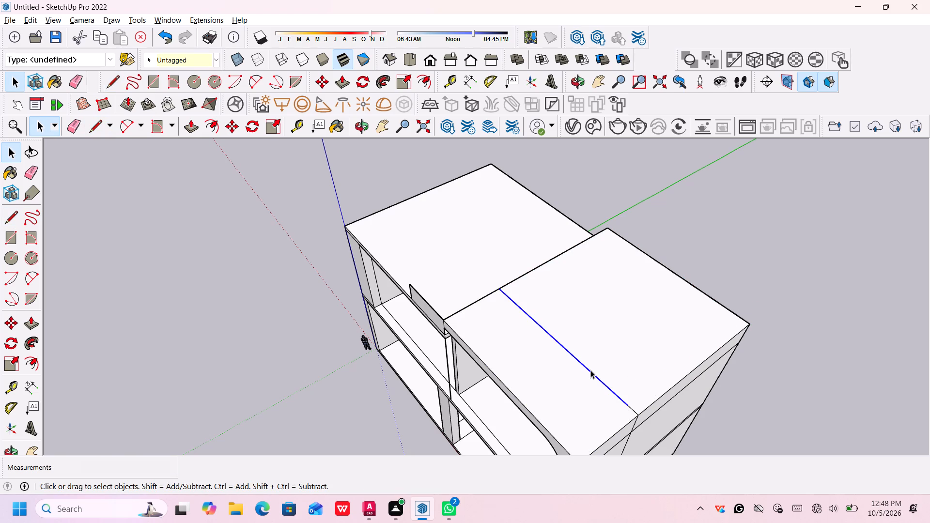
{"action": "key", "text": "Delete"}
{"action": "left_click", "coordinate": [634, 409]}
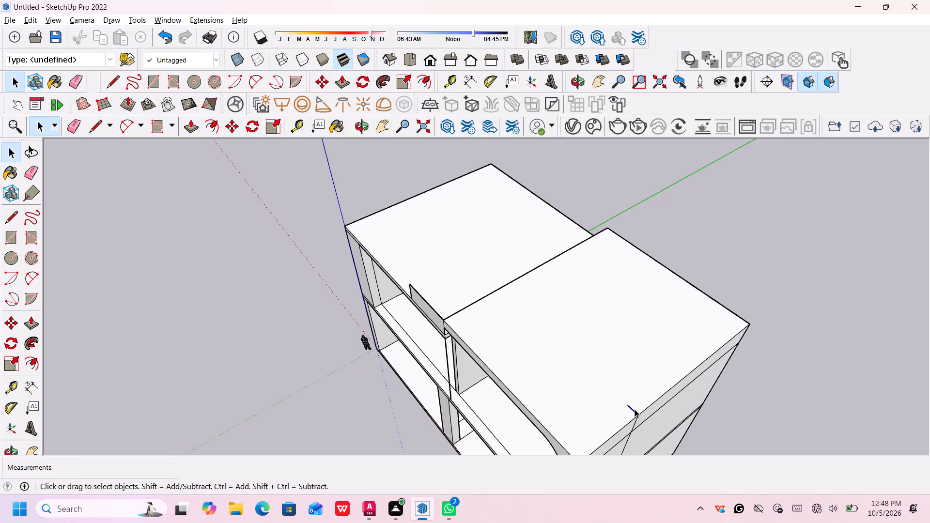
{"action": "key", "text": "Delete"}
Examine the right-hand upper room's back wall and the gap beneath the rounded frame from the front.
{"action": "scroll", "coordinate": [649, 398], "scroll_direction": "down", "scroll_amount": 1}
{"action": "middle_click_drag", "start_coordinate": [652, 415], "coordinate": [648, 380]}
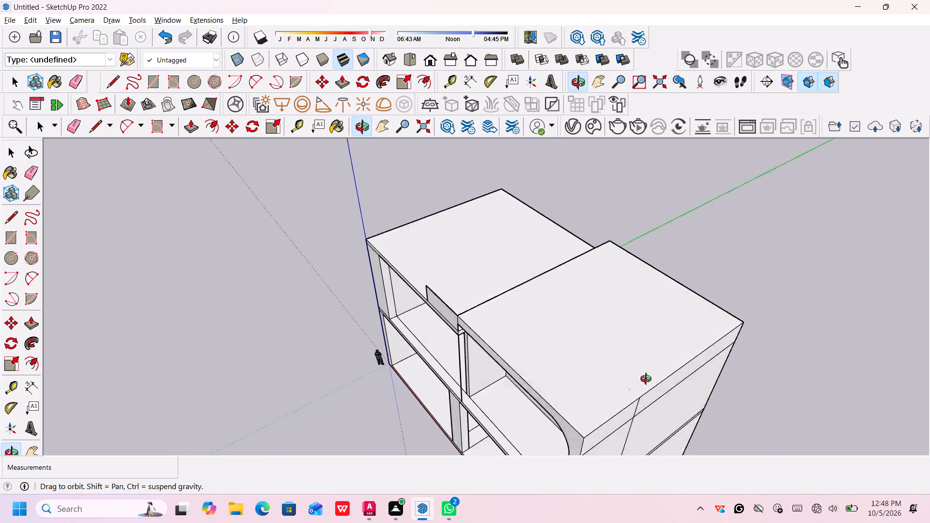
{"action": "middle_click_drag", "start_coordinate": [648, 380], "coordinate": [682, 271]}
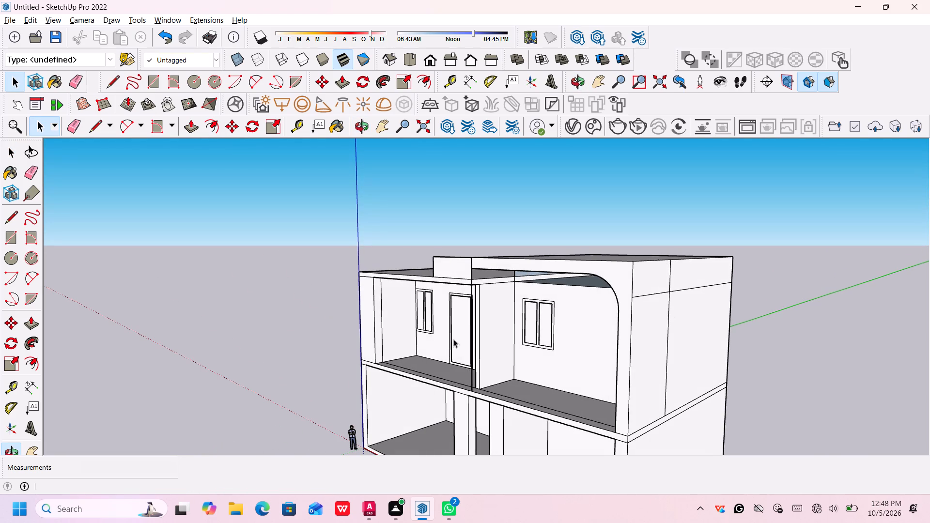
{"action": "middle_click_drag", "start_coordinate": [531, 338], "coordinate": [627, 271]}
{"action": "middle_click_drag", "start_coordinate": [614, 283], "coordinate": [626, 318]}
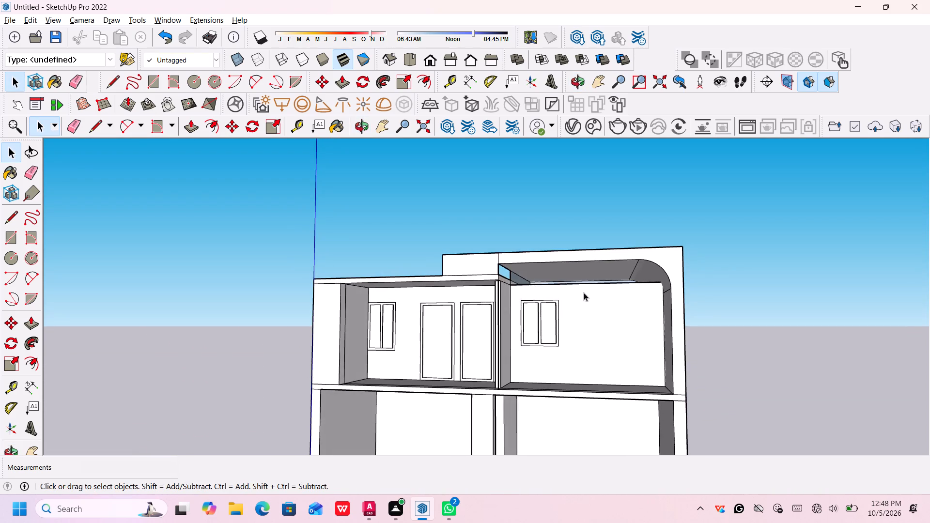
{"action": "middle_click_drag", "start_coordinate": [584, 293], "coordinate": [591, 312]}
{"action": "middle_click_drag", "start_coordinate": [585, 288], "coordinate": [589, 300]}
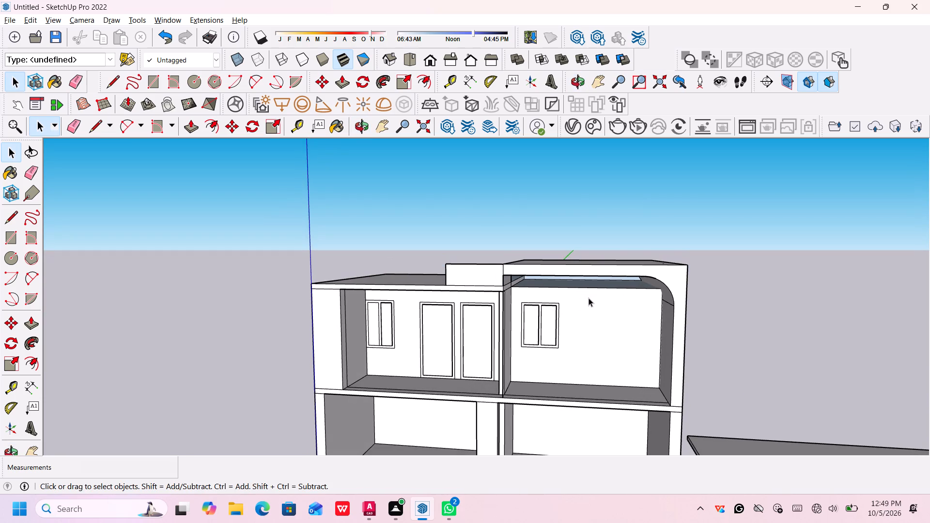
{"action": "scroll", "coordinate": [589, 292], "scroll_direction": "up", "scroll_amount": 7}
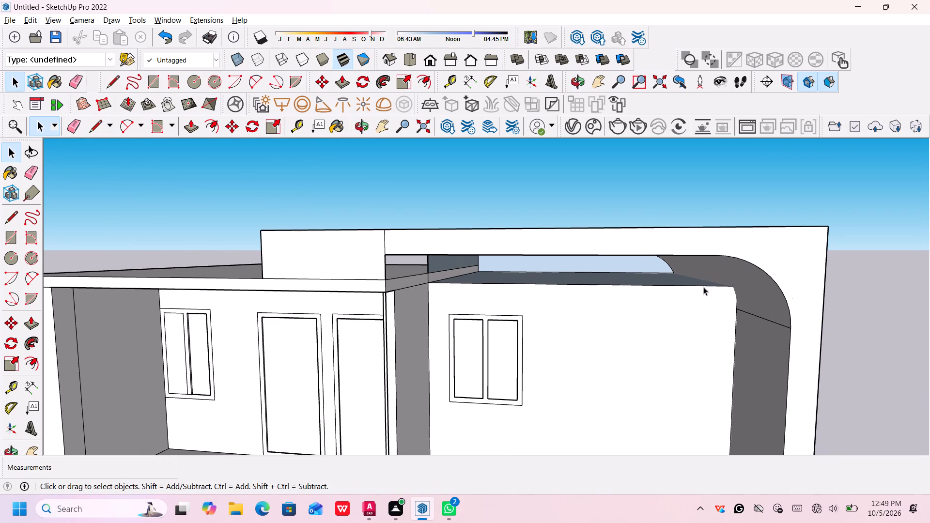
{"action": "middle_click_drag", "start_coordinate": [703, 287], "coordinate": [697, 286]}
{"action": "middle_click_drag", "start_coordinate": [697, 286], "coordinate": [691, 285]}
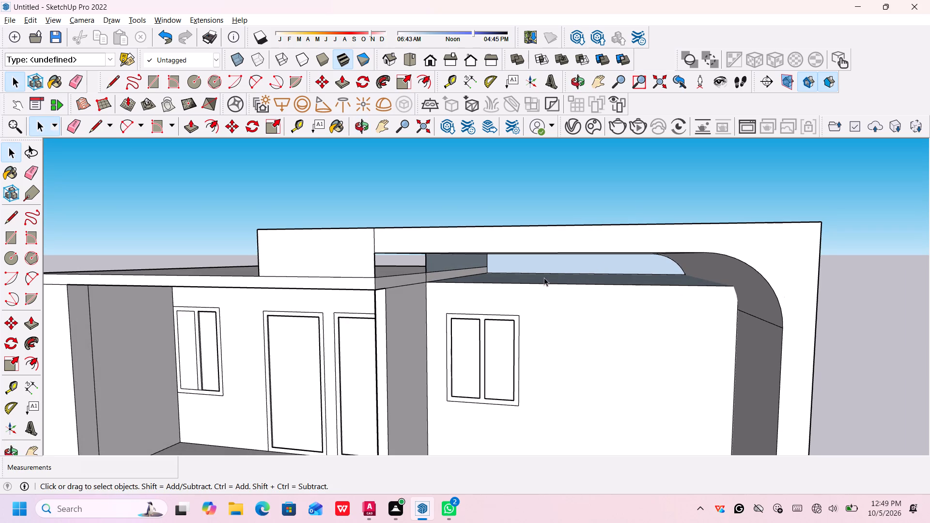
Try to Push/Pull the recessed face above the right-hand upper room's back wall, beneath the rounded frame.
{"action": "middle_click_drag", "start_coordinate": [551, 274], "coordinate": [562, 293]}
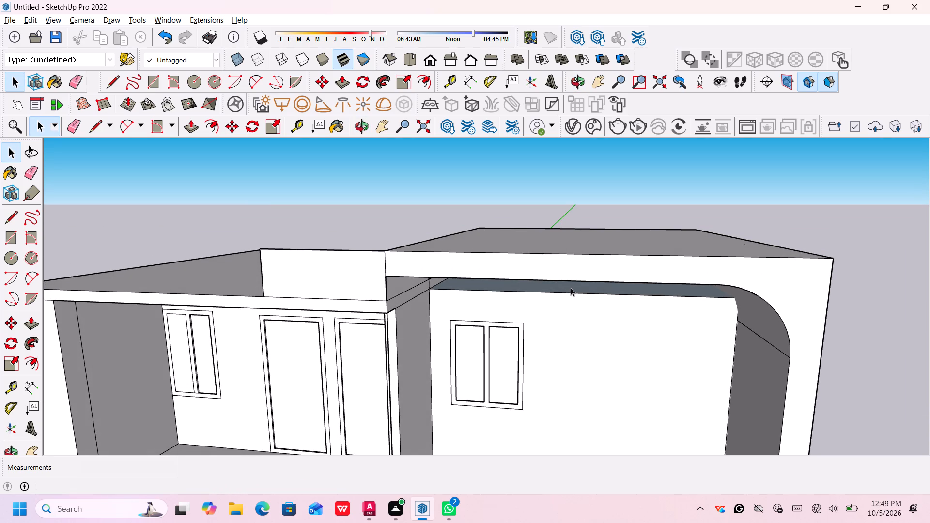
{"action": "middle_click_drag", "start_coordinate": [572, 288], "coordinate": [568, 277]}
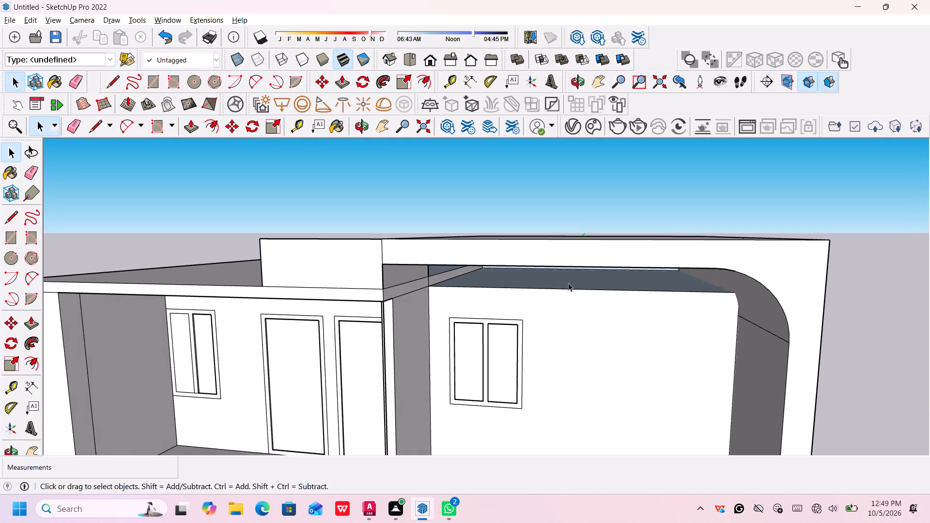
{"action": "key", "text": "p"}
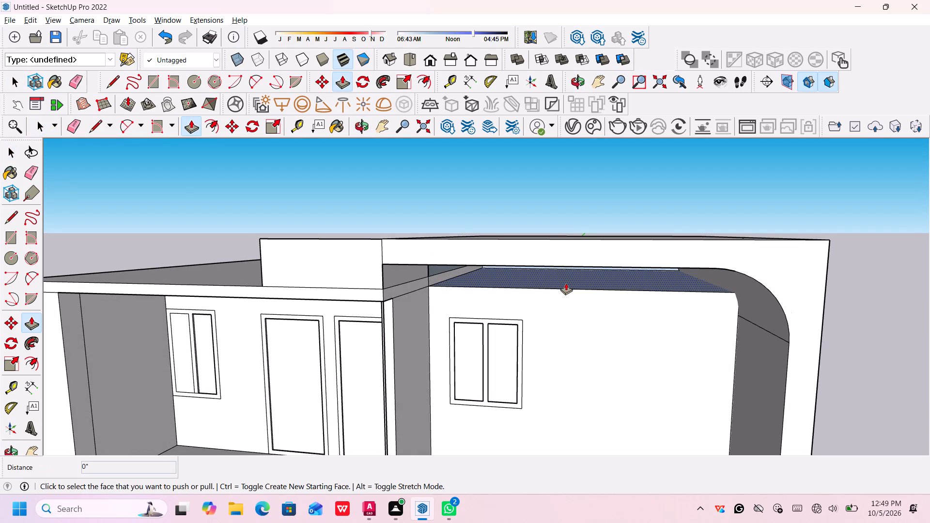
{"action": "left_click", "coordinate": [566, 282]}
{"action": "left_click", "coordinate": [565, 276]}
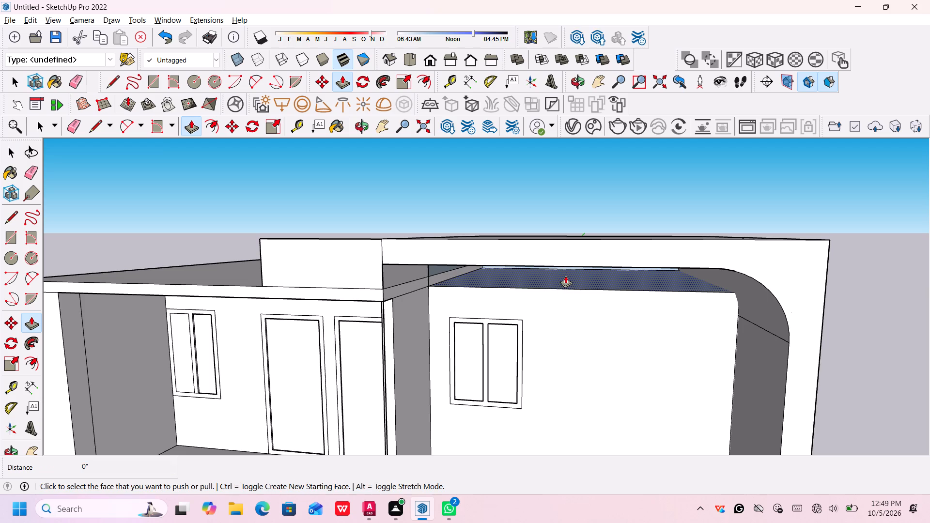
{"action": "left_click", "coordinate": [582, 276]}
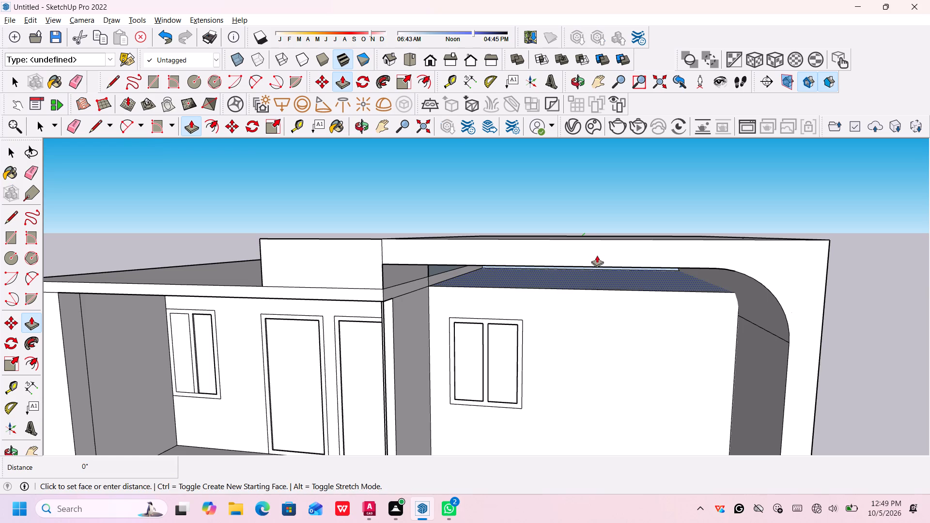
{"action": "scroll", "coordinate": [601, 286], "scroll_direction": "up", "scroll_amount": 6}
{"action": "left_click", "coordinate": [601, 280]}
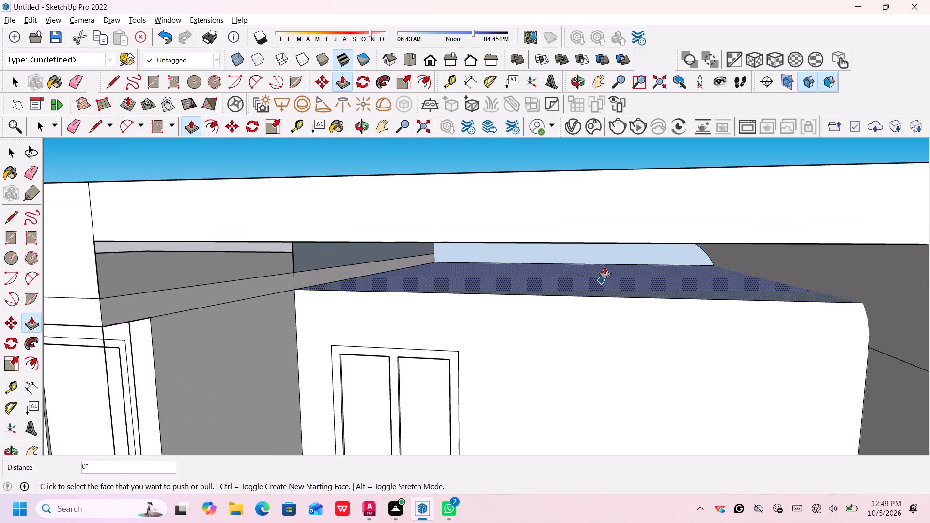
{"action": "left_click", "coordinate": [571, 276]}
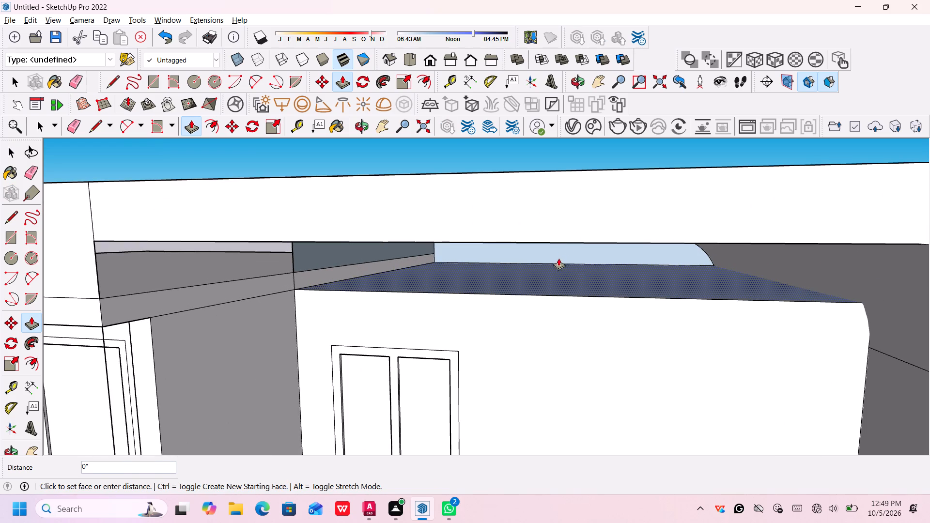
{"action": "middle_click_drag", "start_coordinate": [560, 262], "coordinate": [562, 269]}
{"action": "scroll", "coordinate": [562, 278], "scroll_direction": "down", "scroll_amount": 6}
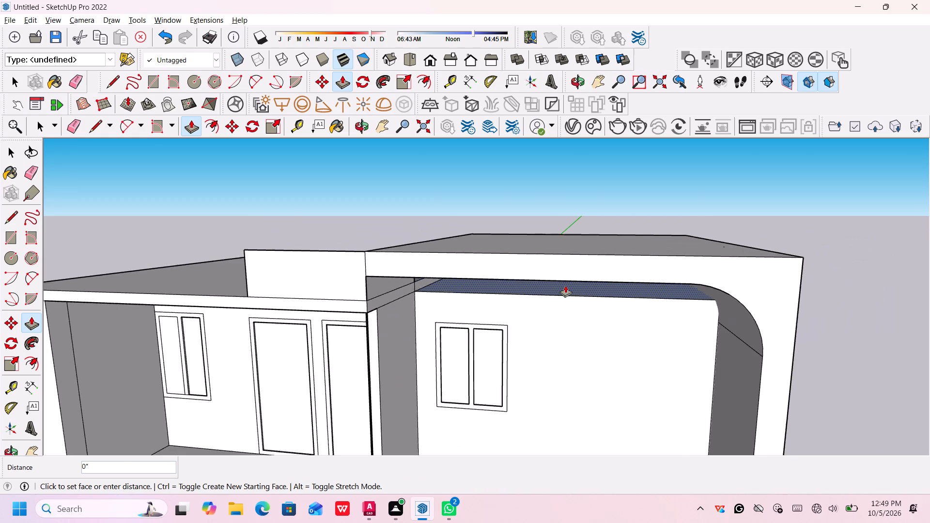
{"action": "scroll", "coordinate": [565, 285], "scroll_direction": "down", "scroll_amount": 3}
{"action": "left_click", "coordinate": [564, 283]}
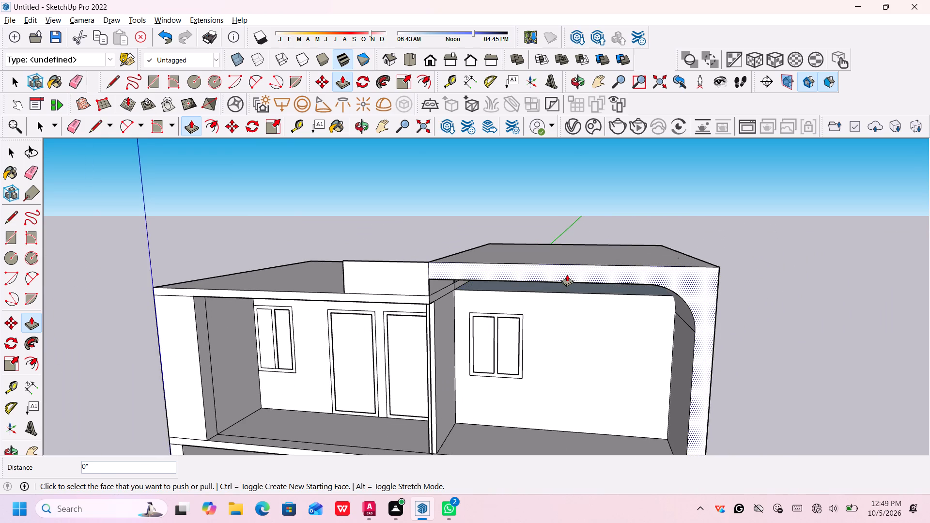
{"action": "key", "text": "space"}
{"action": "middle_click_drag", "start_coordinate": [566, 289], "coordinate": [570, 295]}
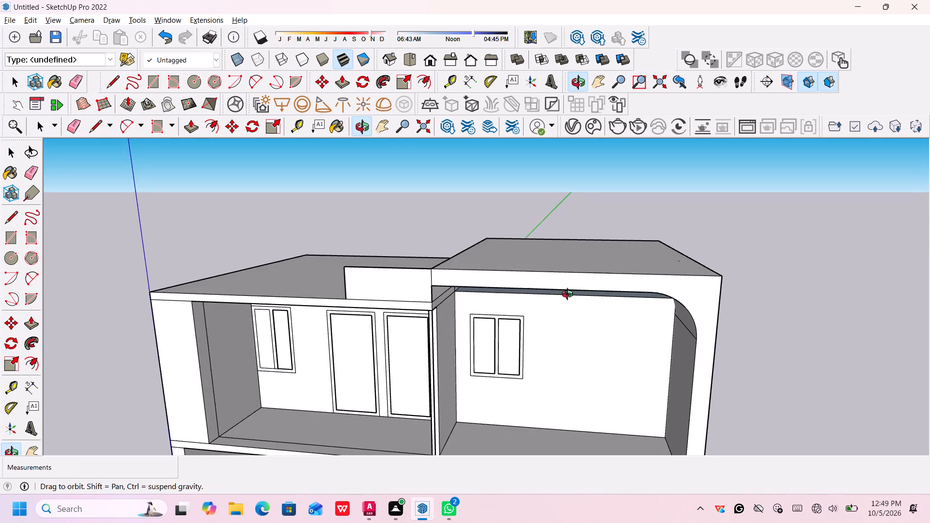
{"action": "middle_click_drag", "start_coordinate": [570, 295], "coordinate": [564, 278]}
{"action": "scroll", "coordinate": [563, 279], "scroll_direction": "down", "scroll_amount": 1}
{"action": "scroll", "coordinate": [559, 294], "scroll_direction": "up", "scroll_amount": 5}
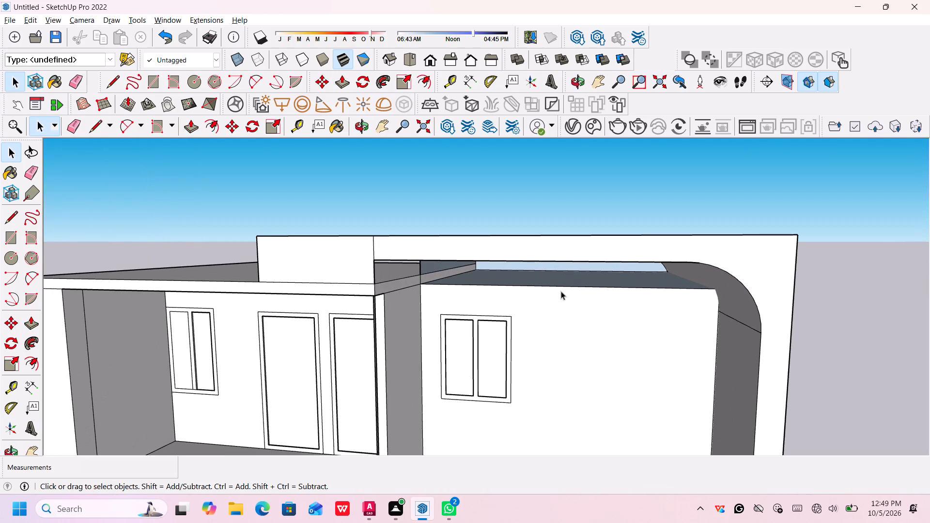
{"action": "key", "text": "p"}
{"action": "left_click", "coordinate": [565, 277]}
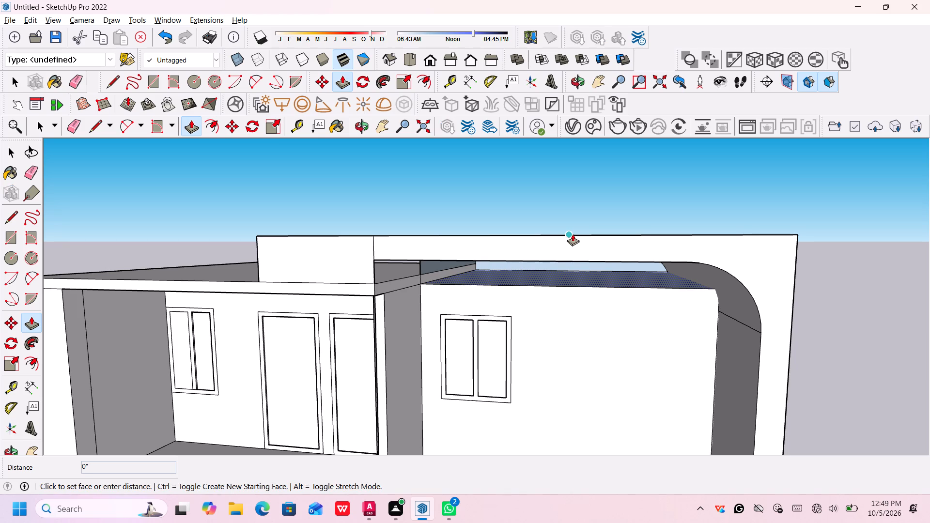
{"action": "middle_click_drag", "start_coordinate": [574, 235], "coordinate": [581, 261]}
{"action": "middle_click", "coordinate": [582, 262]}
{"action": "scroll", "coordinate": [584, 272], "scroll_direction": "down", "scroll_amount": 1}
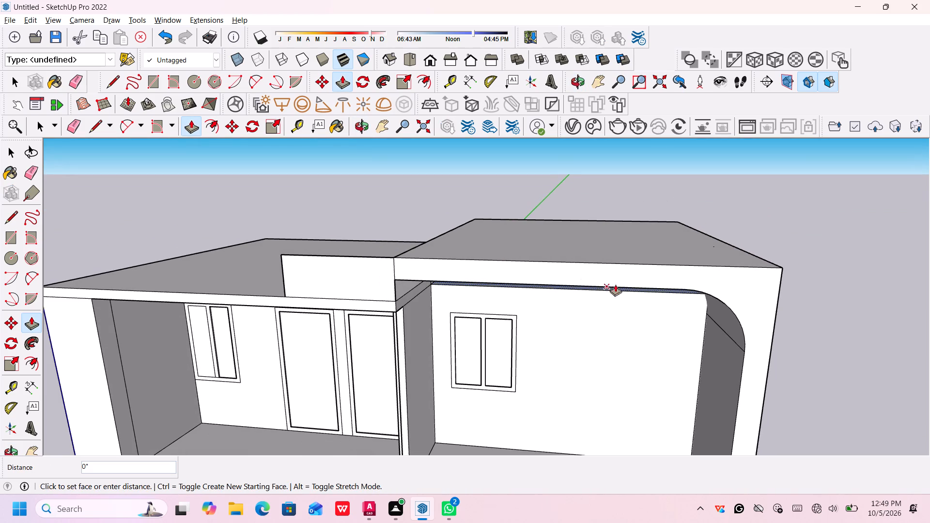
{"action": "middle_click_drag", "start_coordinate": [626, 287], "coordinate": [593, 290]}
Undo the recent roof-closing edits and the rounded frame's rearward extrusion, back to the thin frame.
{"action": "key", "text": "ctrl+z"}
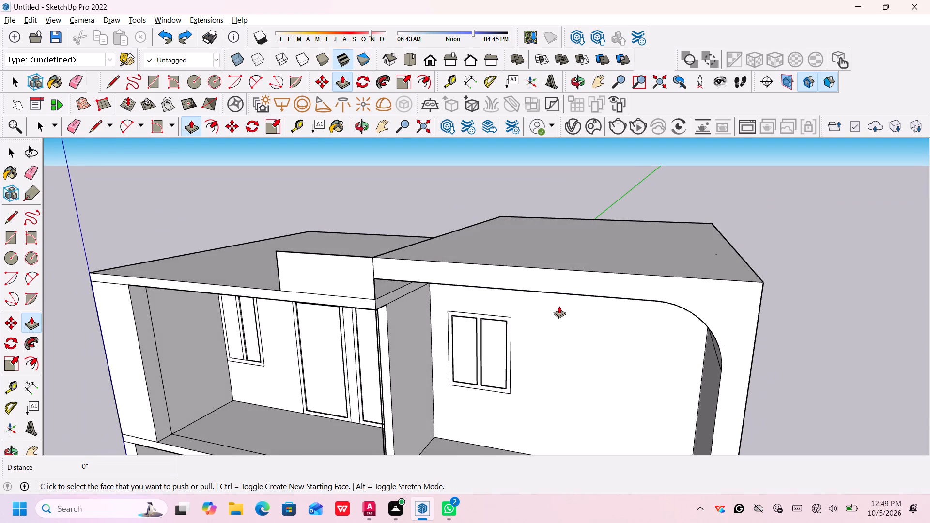
{"action": "key", "text": "ctrl+z"}
{"action": "key", "text": "ctrl+z"}
{"action": "key", "text": "ctrl+z"}
{"action": "key", "text": "ctrl+z"}
{"action": "key", "text": "ctrl+z"}
{"action": "key", "text": "ctrl+z"}
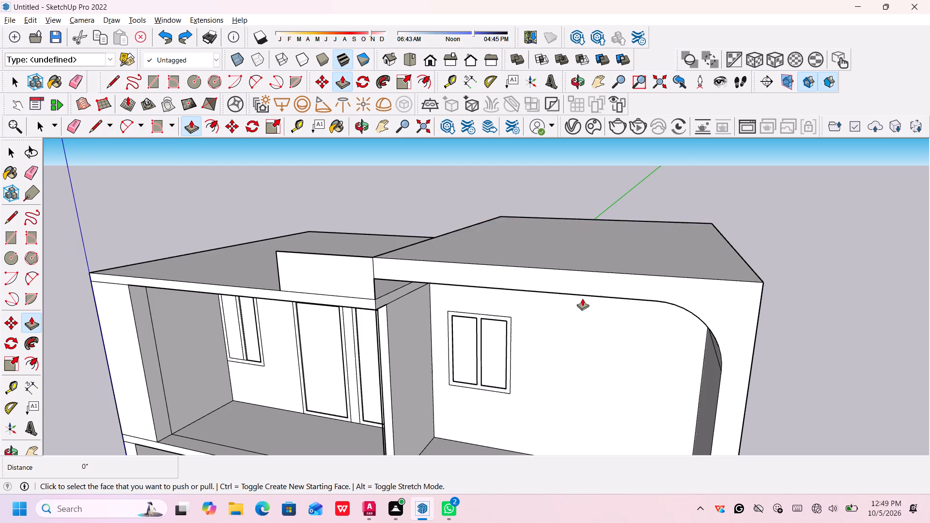
{"action": "key", "text": "ctrl+z"}
Push/Pull the right-hand upper room's roof face upward twice, entering 3' each time.
{"action": "middle_click_drag", "start_coordinate": [729, 256], "coordinate": [689, 271]}
{"action": "middle_click_drag", "start_coordinate": [639, 280], "coordinate": [518, 292]}
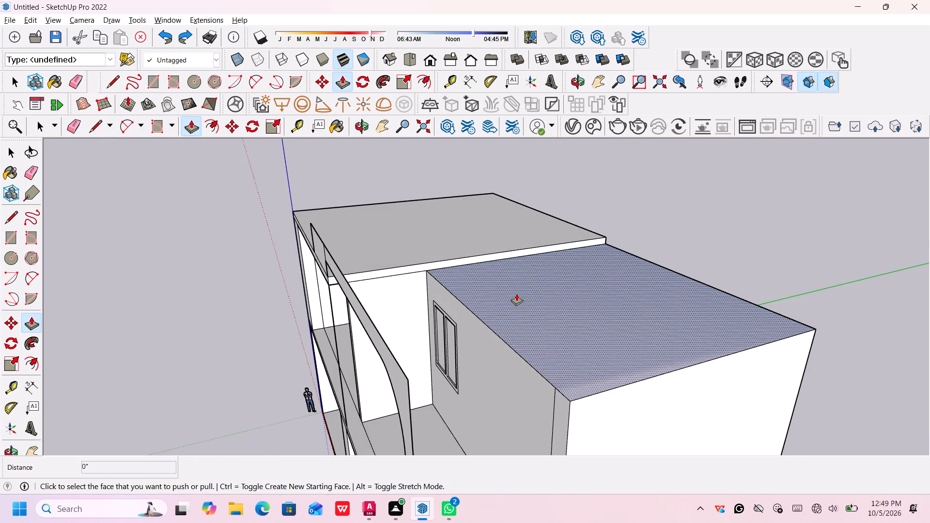
{"action": "left_click", "coordinate": [554, 302]}
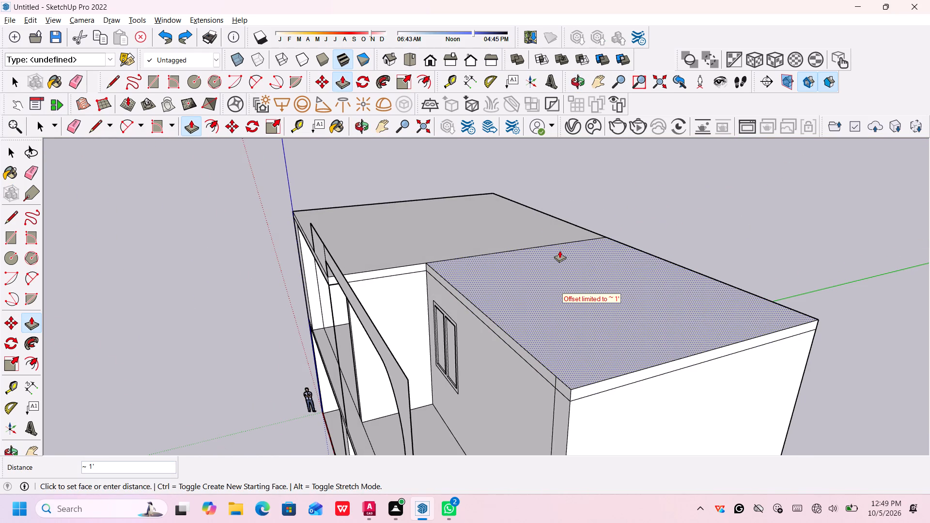
{"action": "type", "text": "3'"}
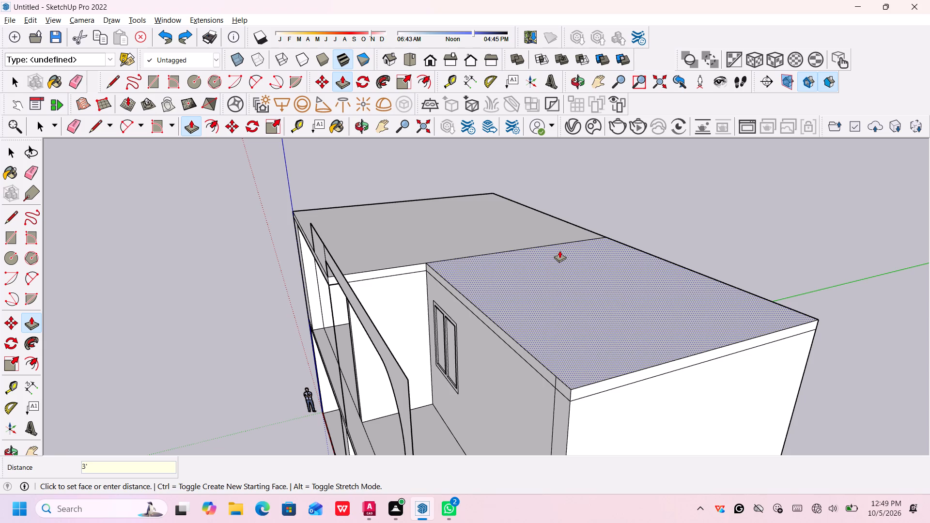
{"action": "key", "text": "Return"}
{"action": "left_click", "coordinate": [547, 318]}
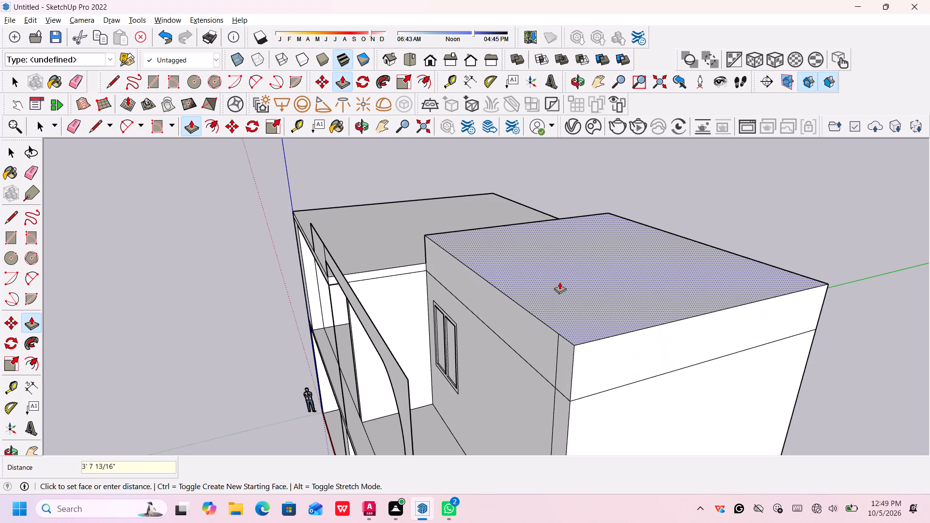
{"action": "type", "text": "3'"}
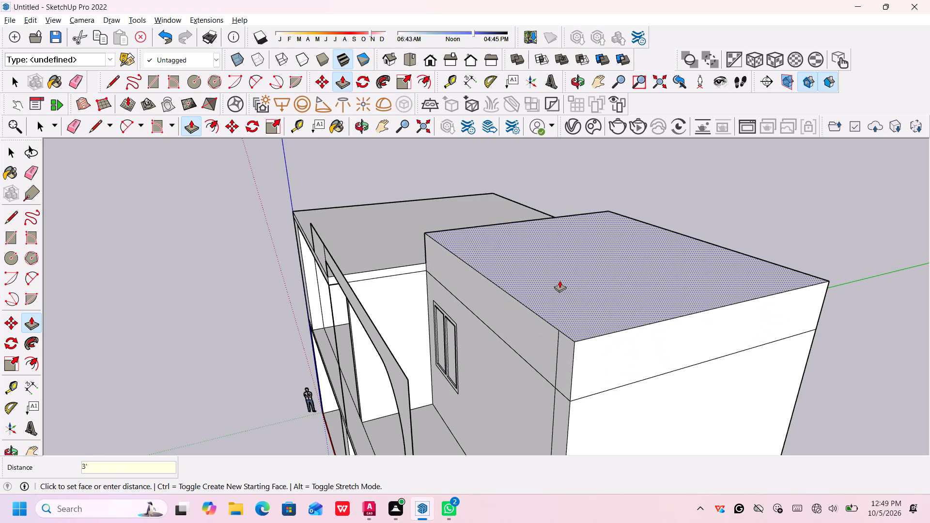
{"action": "key", "text": "Return"}
Examine the raised right-hand roof against the rounded frame from the front, side, rear and above.
{"action": "scroll", "coordinate": [533, 335], "scroll_direction": "down", "scroll_amount": 2}
{"action": "middle_click_drag", "start_coordinate": [532, 338], "coordinate": [725, 261]}
{"action": "middle_click", "coordinate": [729, 260]}
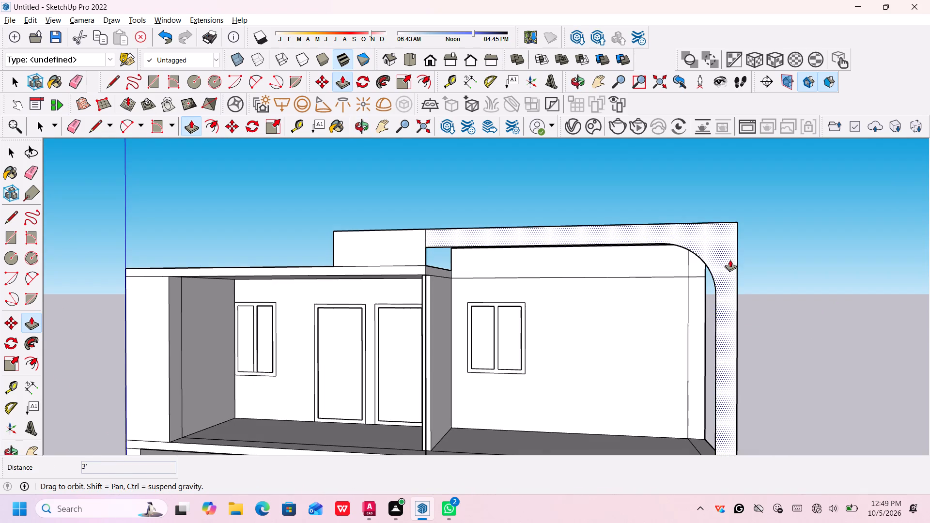
{"action": "middle_click_drag", "start_coordinate": [702, 281], "coordinate": [307, 325]}
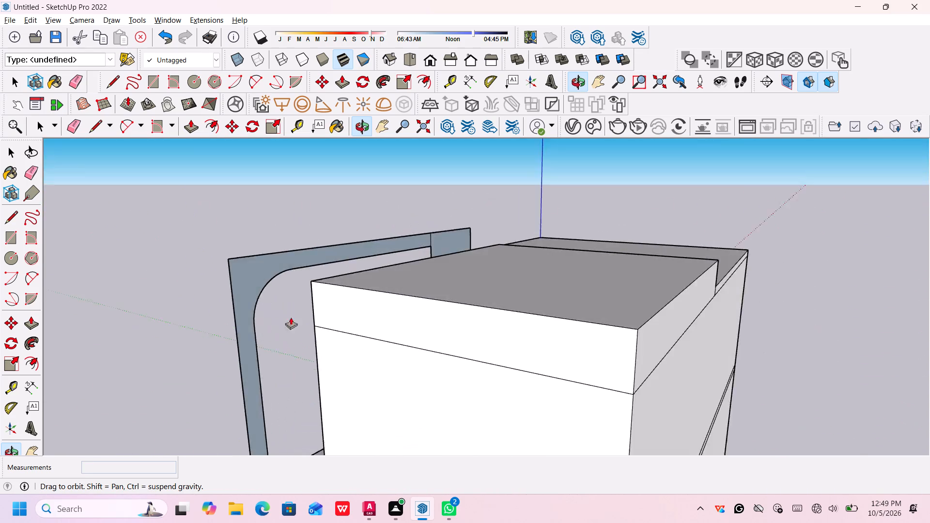
{"action": "middle_click_drag", "start_coordinate": [287, 317], "coordinate": [428, 314]}
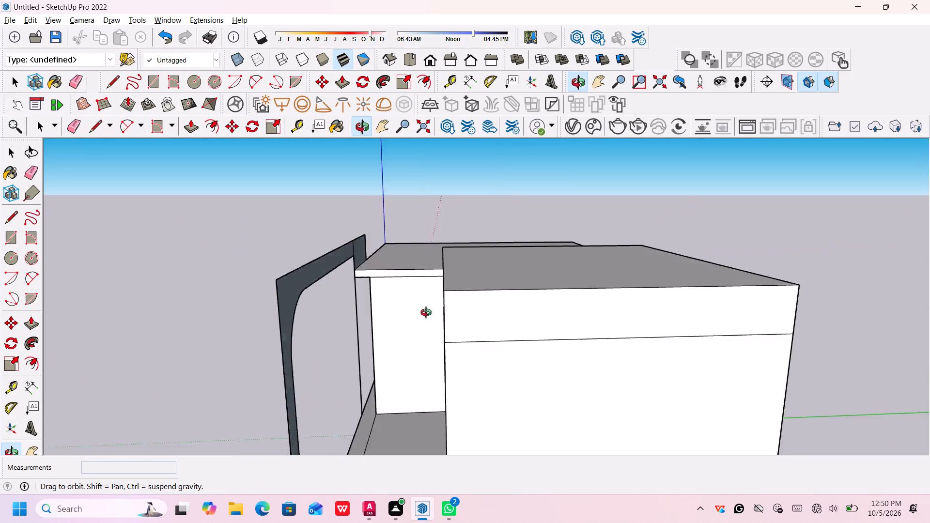
{"action": "middle_click_drag", "start_coordinate": [428, 314], "coordinate": [636, 300]}
{"action": "middle_click_drag", "start_coordinate": [531, 320], "coordinate": [559, 353]}
{"action": "middle_click_drag", "start_coordinate": [558, 361], "coordinate": [546, 373]}
{"action": "key", "text": "space"}
{"action": "middle_click_drag", "start_coordinate": [747, 343], "coordinate": [703, 346]}
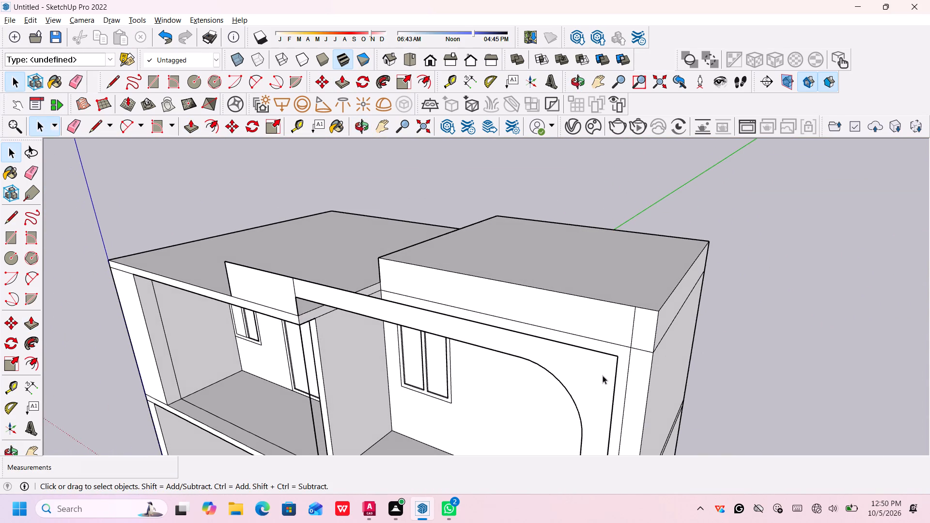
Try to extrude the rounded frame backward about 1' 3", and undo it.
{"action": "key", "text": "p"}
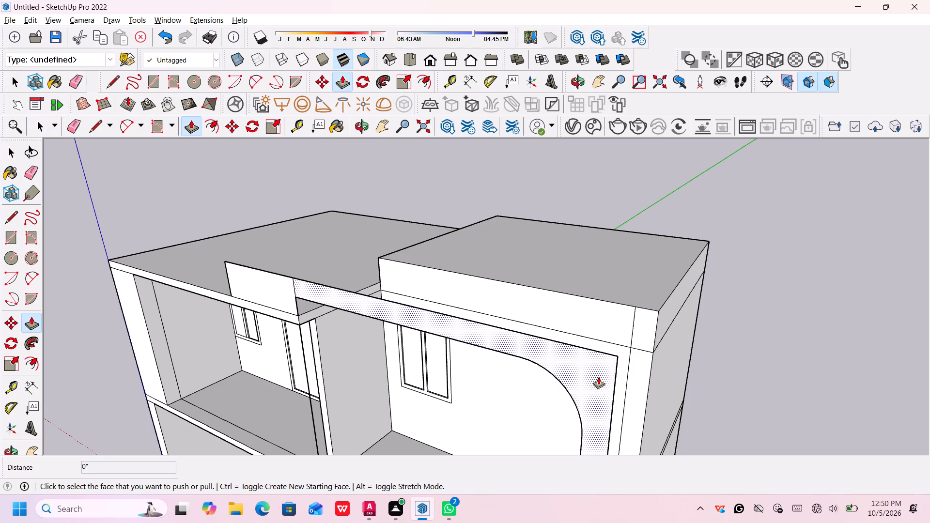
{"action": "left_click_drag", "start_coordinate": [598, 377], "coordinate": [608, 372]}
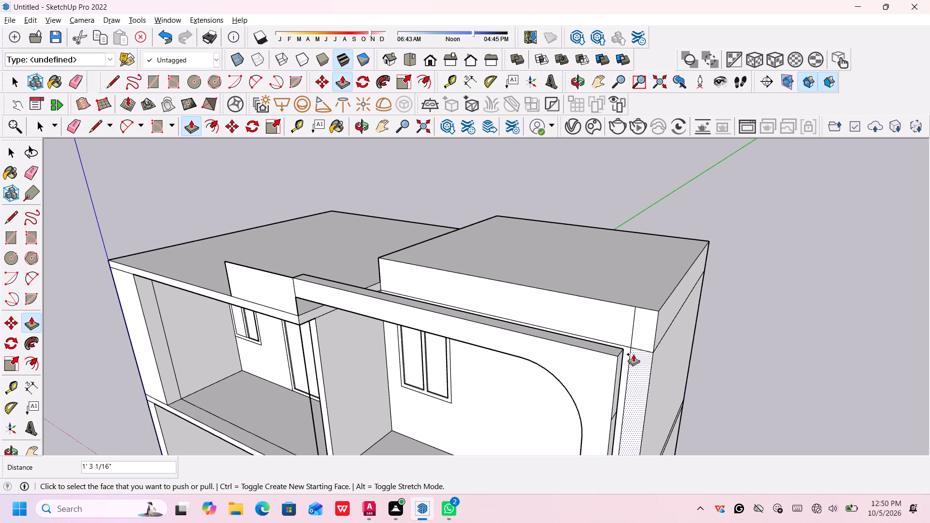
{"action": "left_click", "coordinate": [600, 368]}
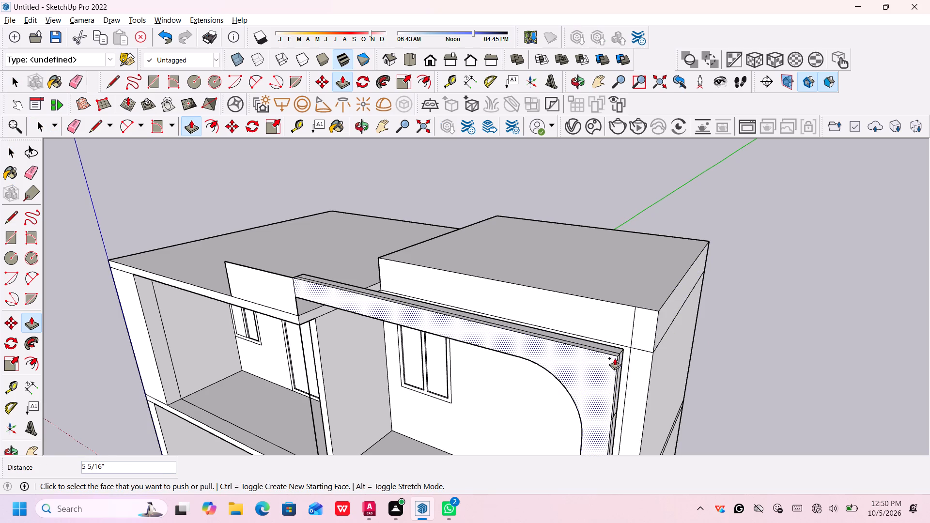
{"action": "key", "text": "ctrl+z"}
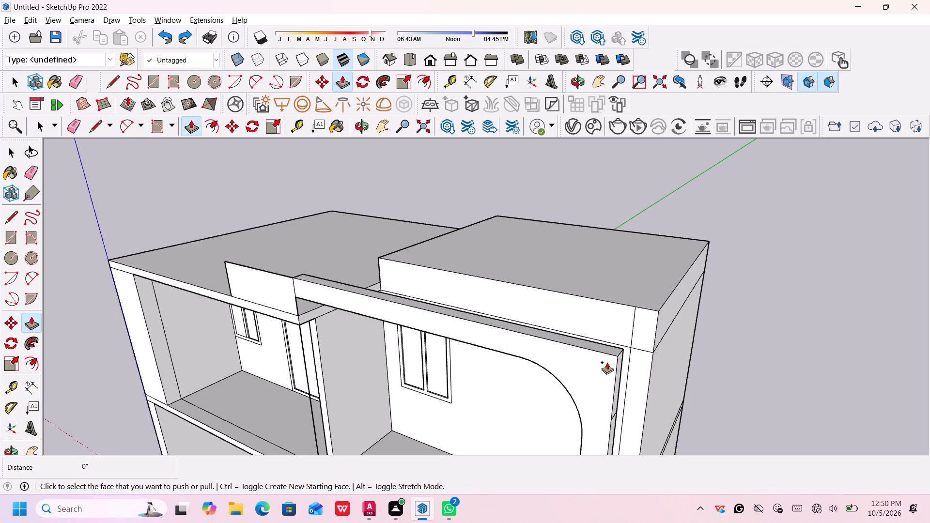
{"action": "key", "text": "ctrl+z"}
Extrude the rounded frame backward 40' to the rear corner of the right-hand roof.
{"action": "left_click", "coordinate": [601, 367]}
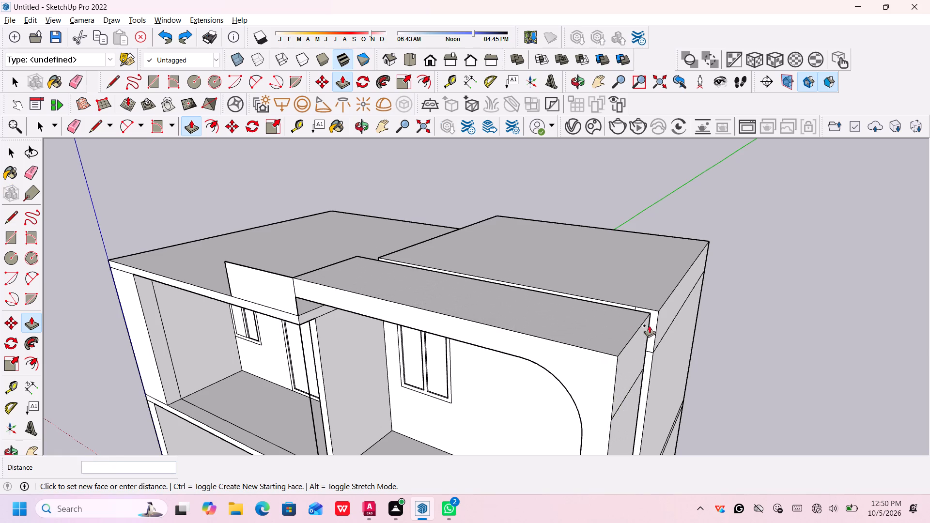
{"action": "left_click", "coordinate": [712, 243]}
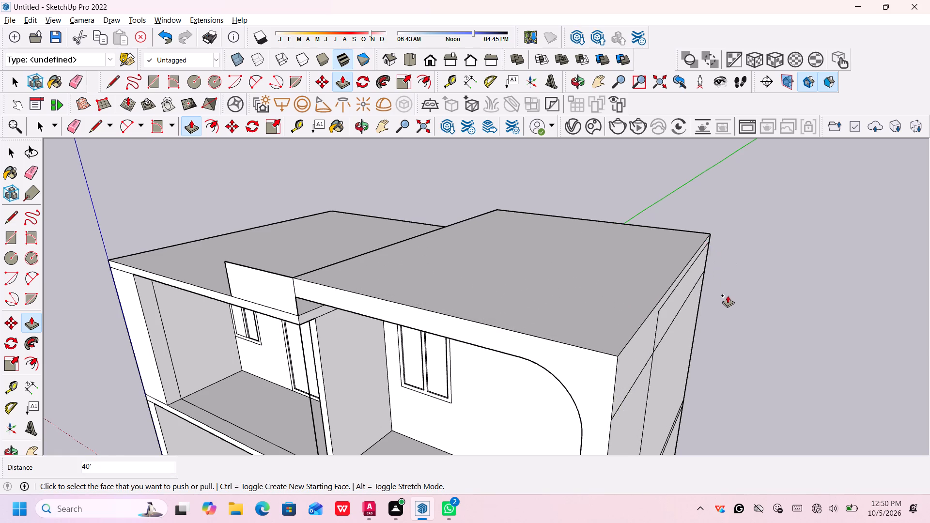
Delete the two leftover outline edges, horizontal and vertical, near the top of the right-hand room's outer side wall.
{"action": "scroll", "coordinate": [729, 298], "scroll_direction": "down", "scroll_amount": 2}
{"action": "middle_click_drag", "start_coordinate": [729, 298], "coordinate": [672, 257]}
{"action": "middle_click_drag", "start_coordinate": [713, 338], "coordinate": [696, 320]}
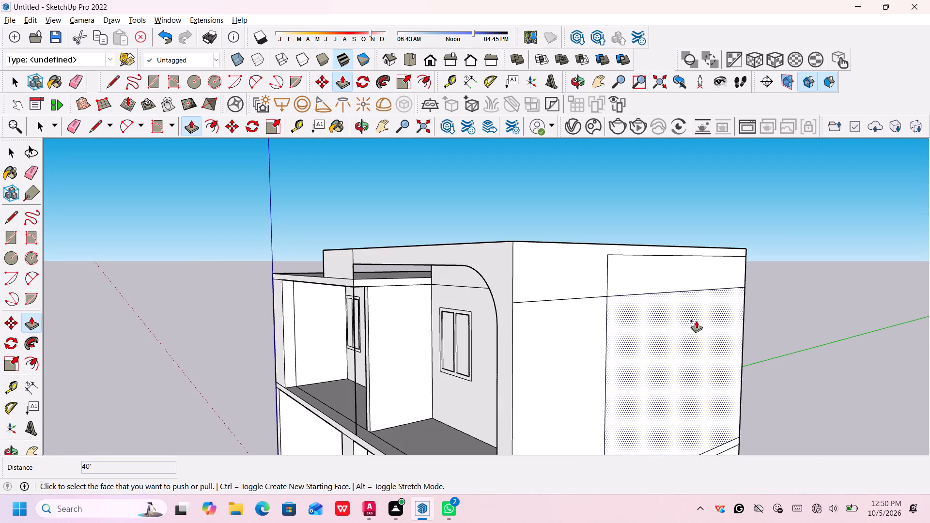
{"action": "key", "text": "space"}
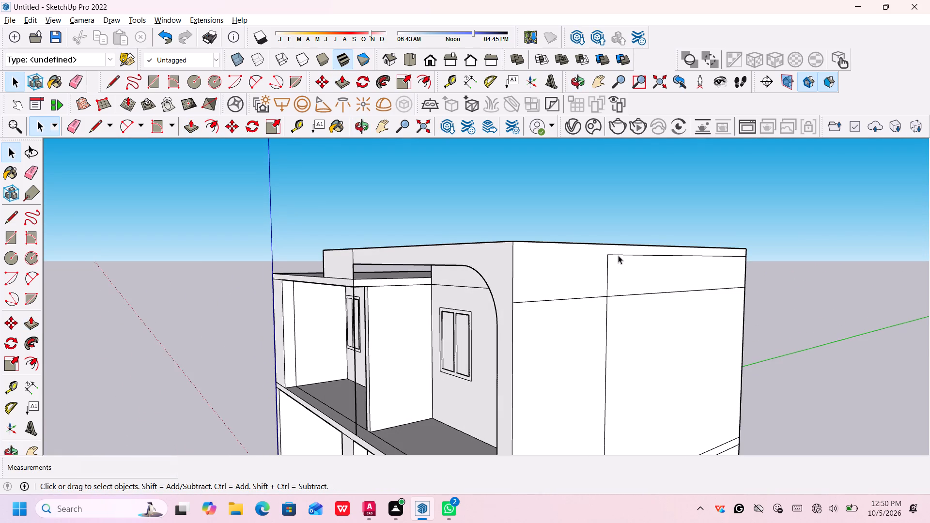
{"action": "left_click", "coordinate": [618, 255]}
{"action": "left_click", "coordinate": [607, 265]}
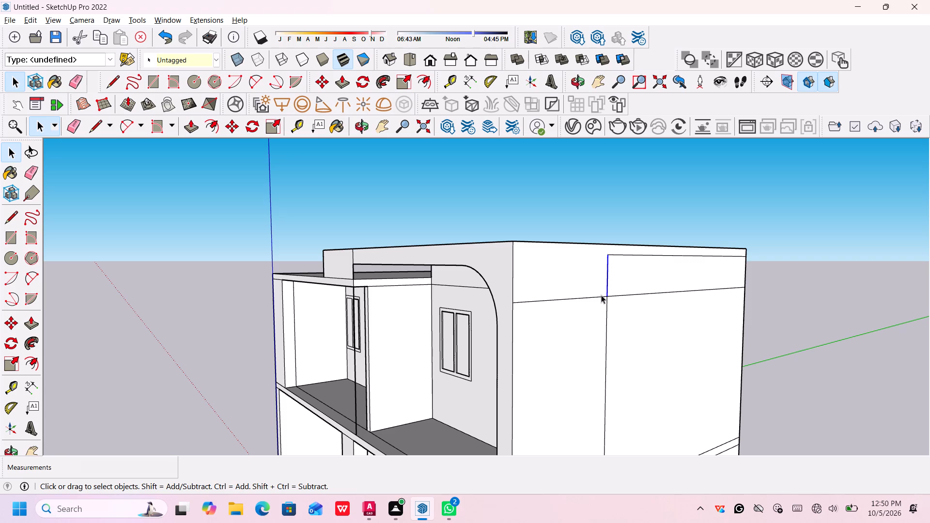
{"action": "left_click", "coordinate": [627, 254]}
{"action": "key", "text": "Delete"}
{"action": "left_click", "coordinate": [607, 277]}
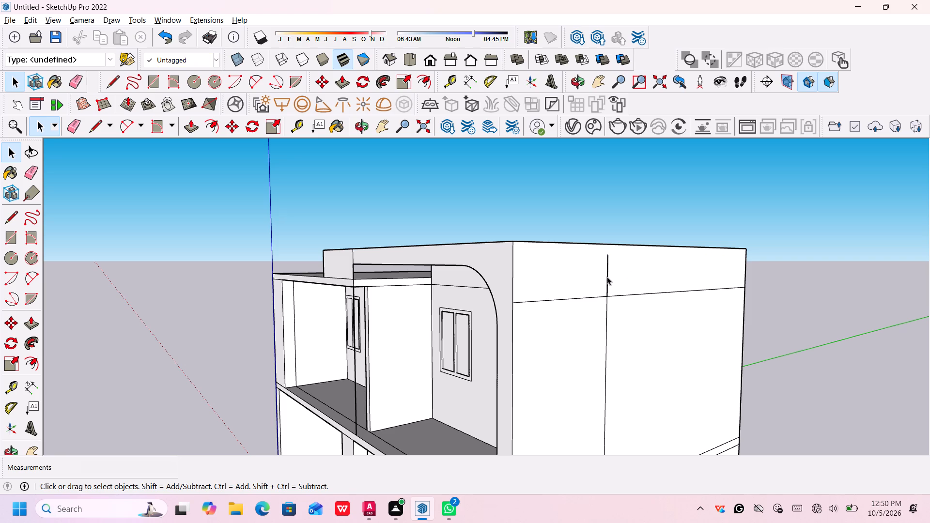
{"action": "key", "text": "Delete"}
Delete the rear segment of the horizontal seam across the right-hand room's outer side wall.
{"action": "middle_click_drag", "start_coordinate": [581, 297], "coordinate": [775, 276]}
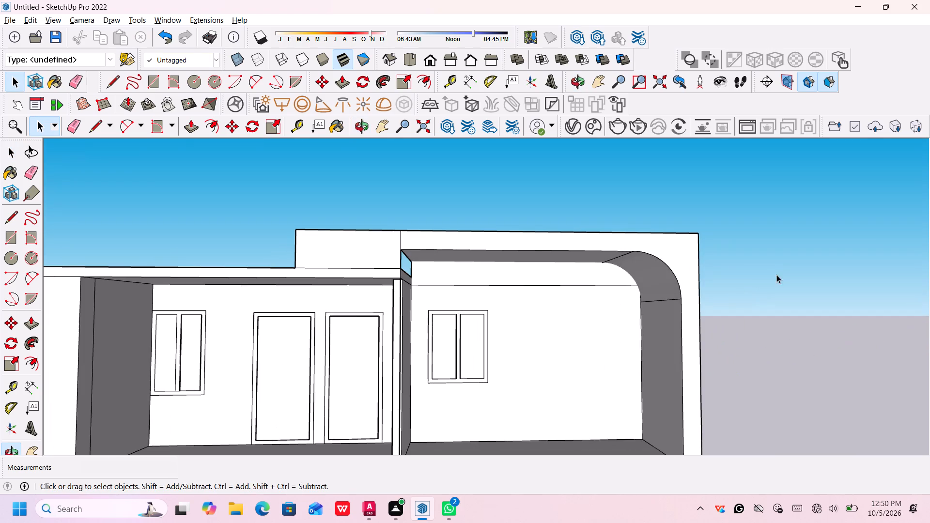
{"action": "middle_click_drag", "start_coordinate": [757, 288], "coordinate": [508, 340]}
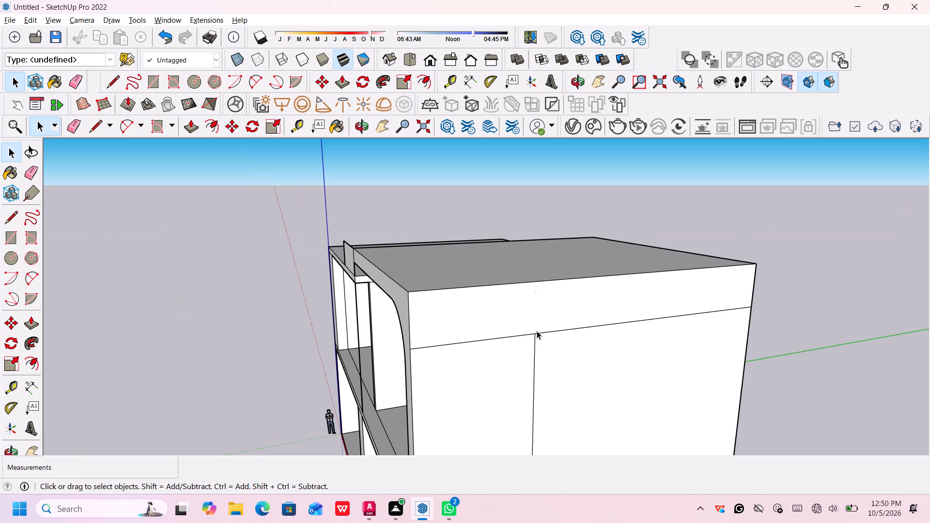
{"action": "left_click", "coordinate": [537, 332]}
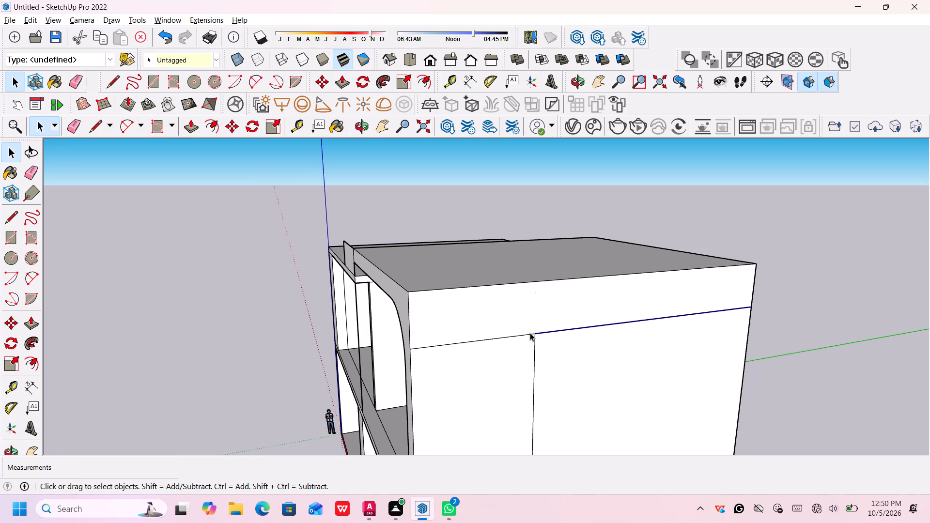
{"action": "key", "text": "Delete"}
{"action": "left_click", "coordinate": [527, 332]}
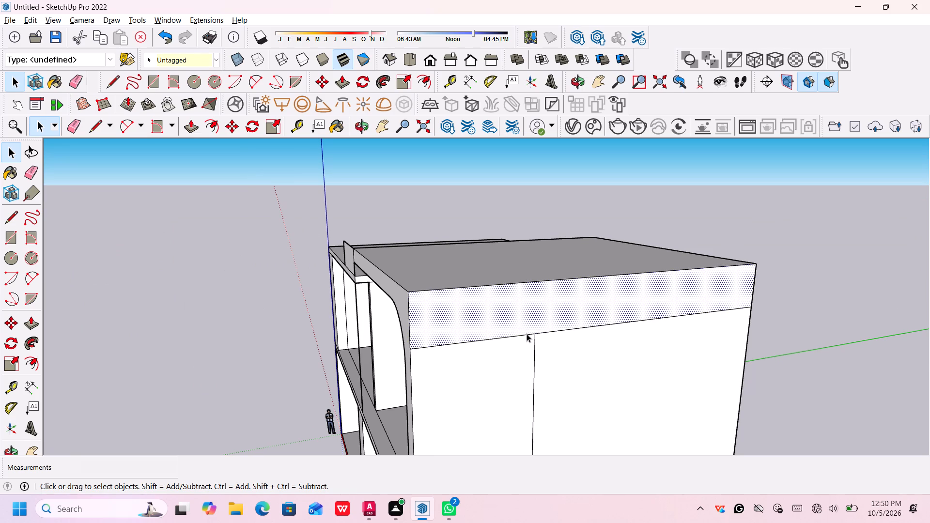
Delete the horizontal seam edge above the window on the right-hand upper room's back wall, inside the rounded frame.
{"action": "middle_click_drag", "start_coordinate": [533, 343], "coordinate": [671, 341]}
{"action": "middle_click_drag", "start_coordinate": [566, 380], "coordinate": [573, 356]}
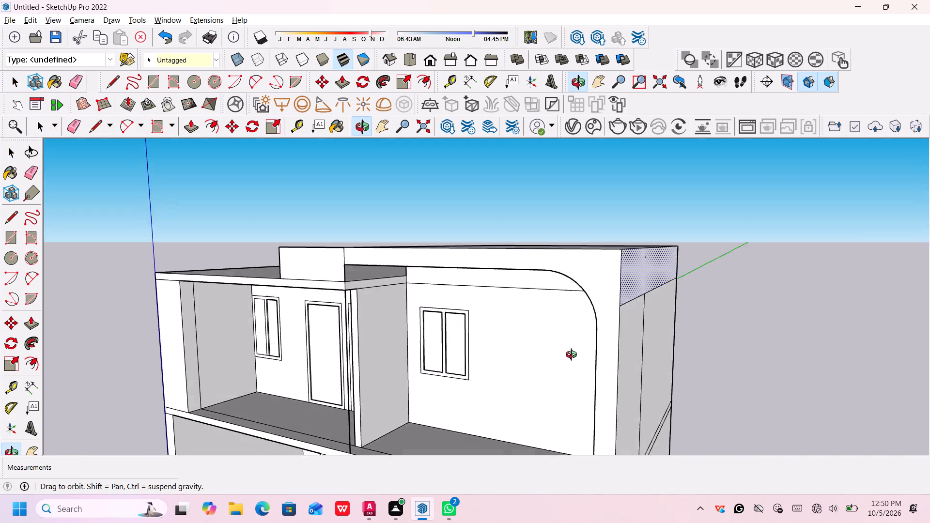
{"action": "middle_click_drag", "start_coordinate": [573, 356], "coordinate": [609, 346]}
{"action": "scroll", "coordinate": [543, 324], "scroll_direction": "up", "scroll_amount": 4}
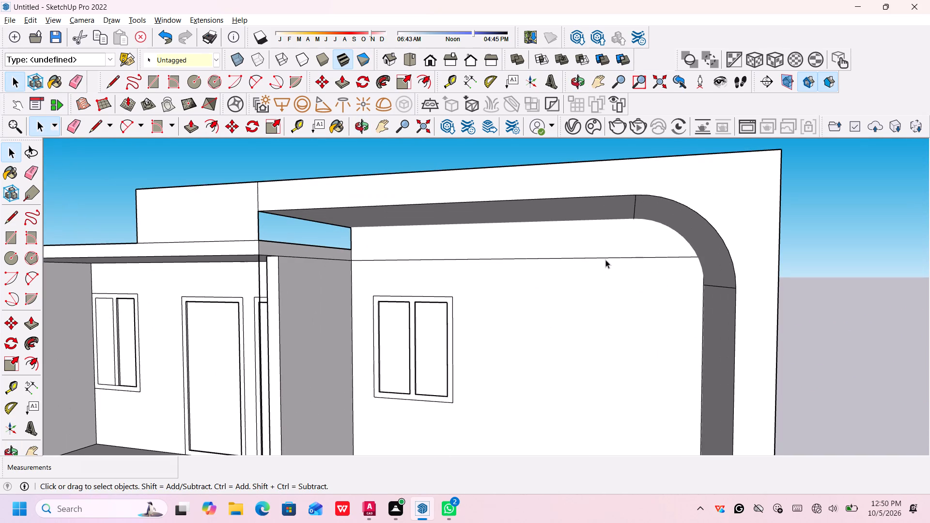
{"action": "left_click", "coordinate": [608, 257]}
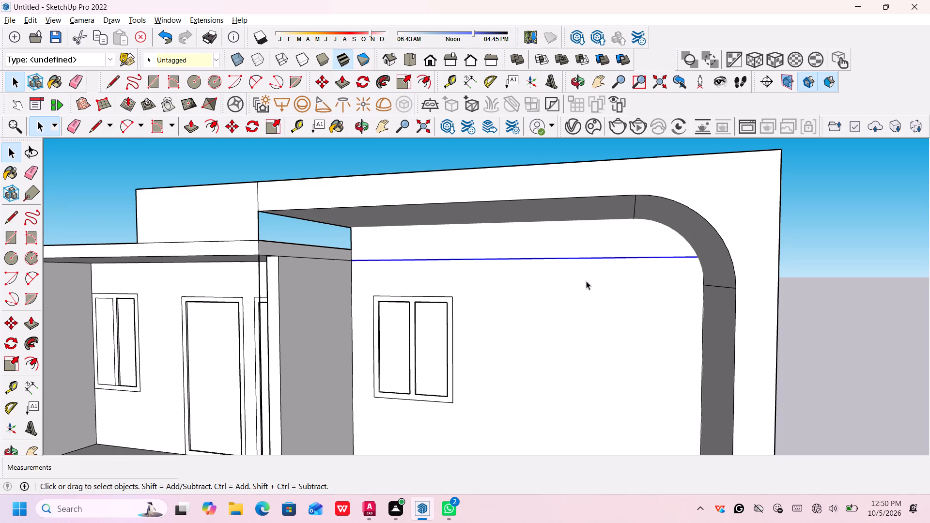
{"action": "key", "text": "Delete"}
Delete the leftover vertical edge in front of the partition between the two upper-floor rooms.
{"action": "scroll", "coordinate": [588, 287], "scroll_direction": "down", "scroll_amount": 6}
{"action": "middle_click_drag", "start_coordinate": [614, 335], "coordinate": [810, 323]}
{"action": "middle_click_drag", "start_coordinate": [523, 349], "coordinate": [423, 388]}
{"action": "scroll", "coordinate": [442, 384], "scroll_direction": "down", "scroll_amount": 2}
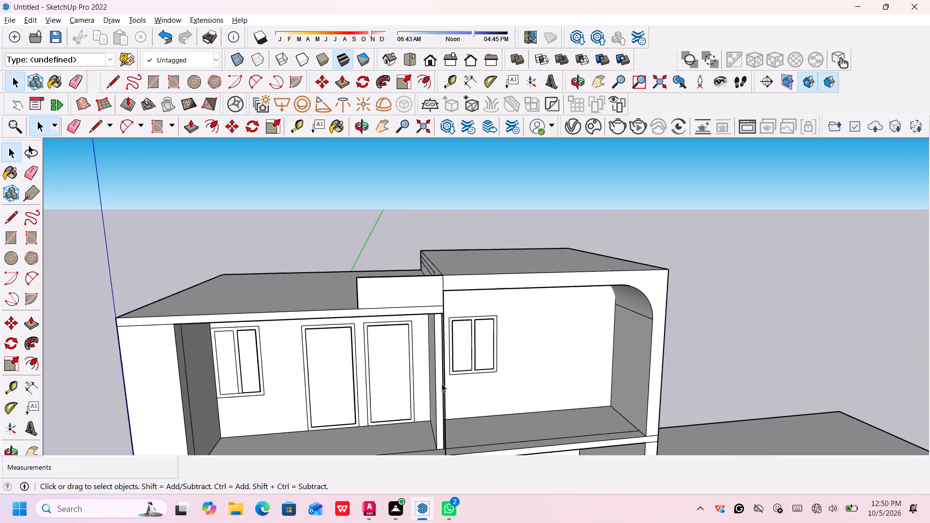
{"action": "scroll", "coordinate": [442, 384], "scroll_direction": "down", "scroll_amount": 3}
{"action": "middle_click_drag", "start_coordinate": [448, 392], "coordinate": [530, 349]}
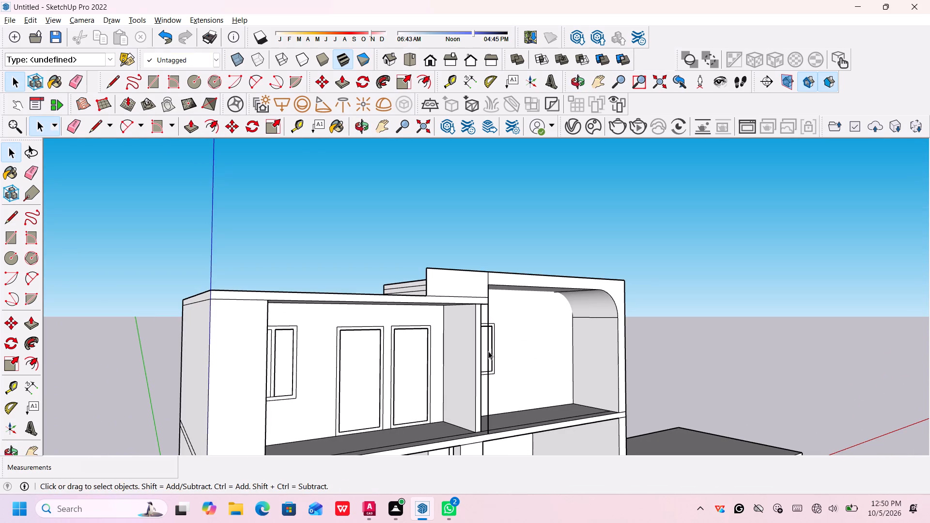
{"action": "left_click", "coordinate": [488, 351]}
{"action": "key", "text": "Delete"}
Examine the upper storey's roofs, partition, rounded frame and front floor edge from above, the side and the front.
{"action": "scroll", "coordinate": [489, 355], "scroll_direction": "down", "scroll_amount": 2}
{"action": "middle_click_drag", "start_coordinate": [490, 355], "coordinate": [438, 399]}
{"action": "middle_click_drag", "start_coordinate": [451, 380], "coordinate": [479, 420]}
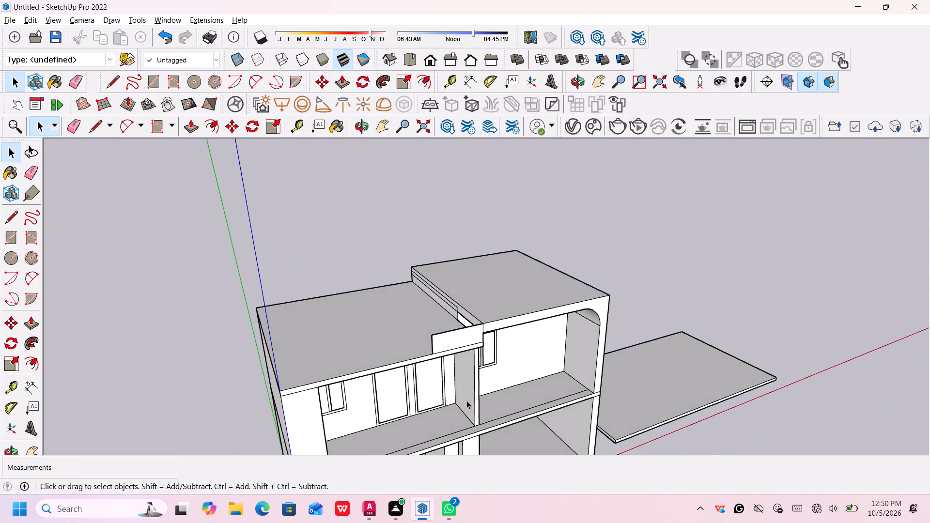
{"action": "middle_click_drag", "start_coordinate": [461, 386], "coordinate": [585, 375]}
{"action": "middle_click_drag", "start_coordinate": [487, 349], "coordinate": [523, 341]}
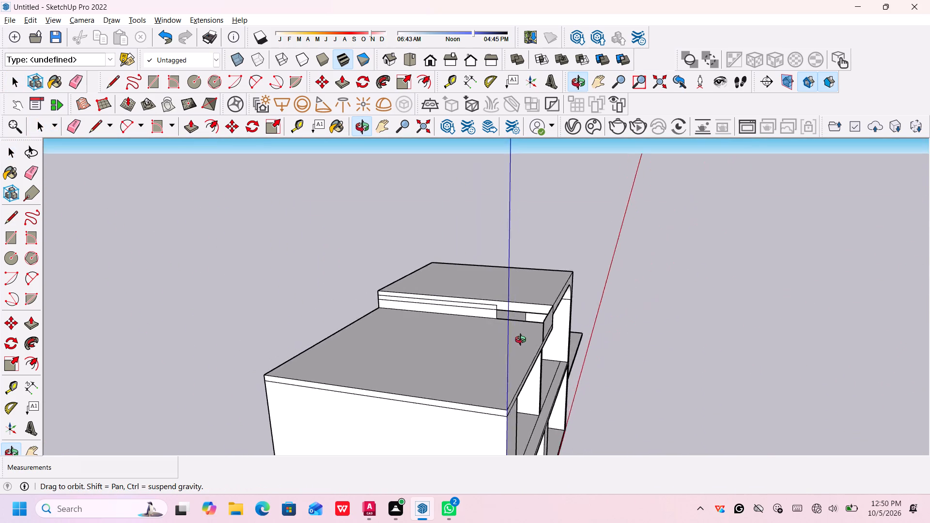
{"action": "middle_click_drag", "start_coordinate": [523, 341], "coordinate": [354, 343]}
{"action": "middle_click_drag", "start_coordinate": [559, 388], "coordinate": [510, 324]}
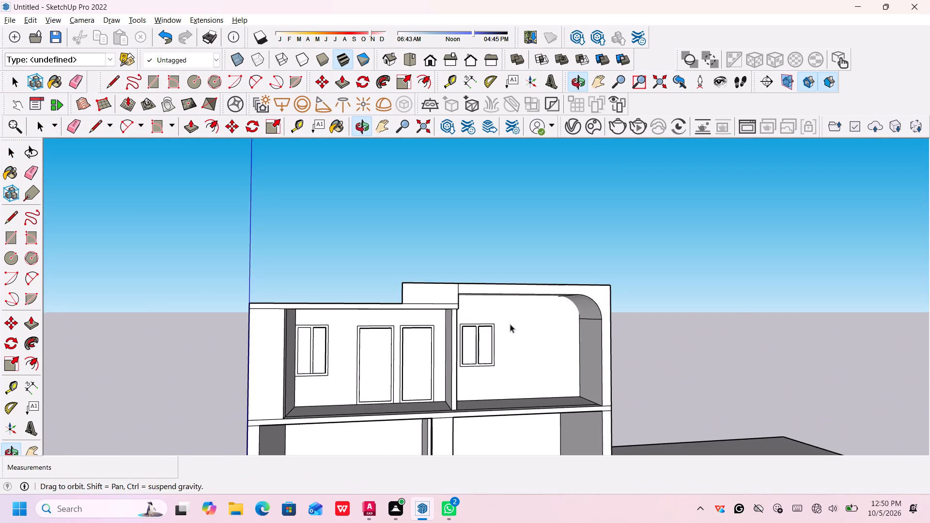
{"action": "middle_click_drag", "start_coordinate": [522, 351], "coordinate": [535, 390]}
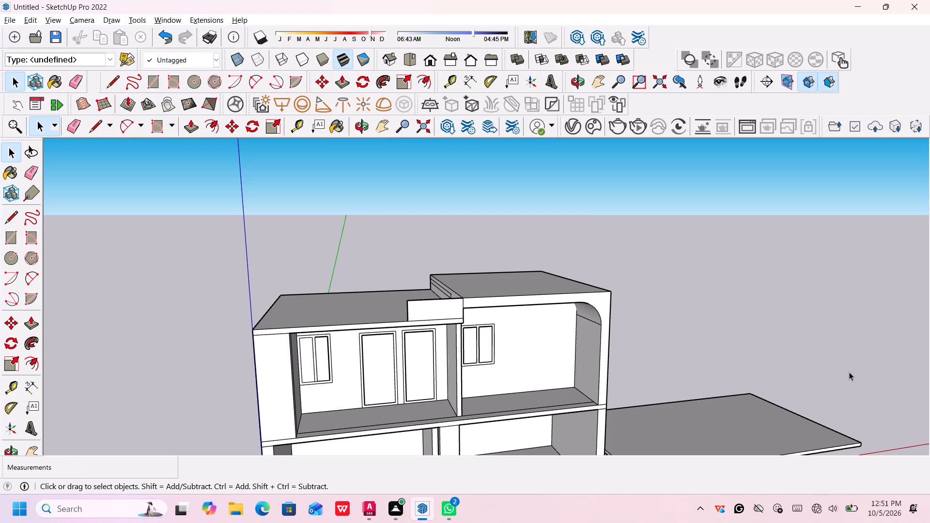
{"action": "scroll", "coordinate": [505, 412], "scroll_direction": "down", "scroll_amount": 2}
{"action": "middle_click_drag", "start_coordinate": [467, 419], "coordinate": [467, 413]}
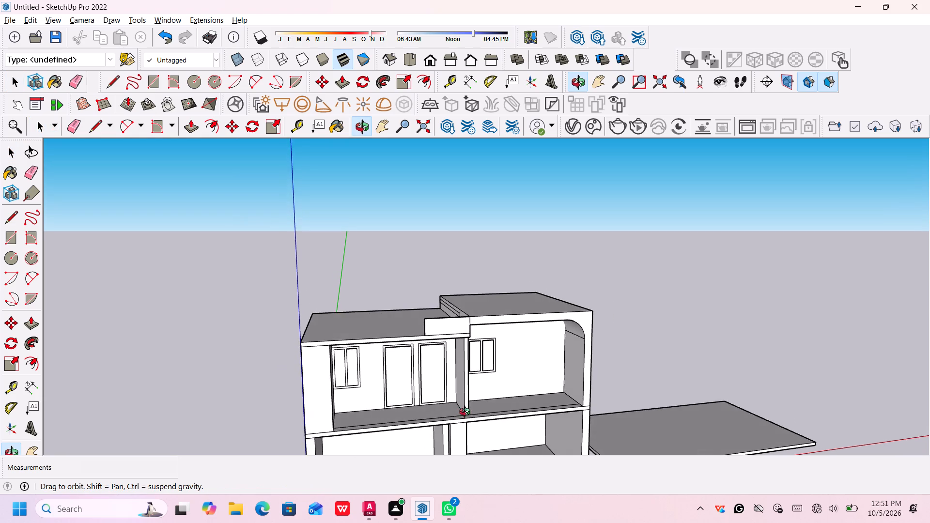
{"action": "middle_click_drag", "start_coordinate": [467, 413], "coordinate": [467, 428]}
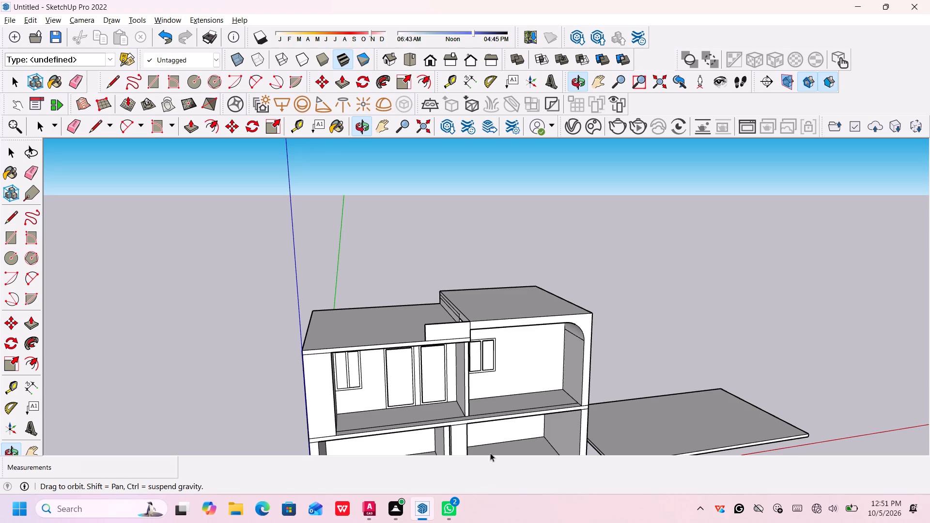
{"action": "scroll", "coordinate": [493, 450], "scroll_direction": "down", "scroll_amount": 2}
{"action": "middle_click_drag", "start_coordinate": [482, 426], "coordinate": [478, 434]}
{"action": "scroll", "coordinate": [440, 413], "scroll_direction": "up", "scroll_amount": 2}
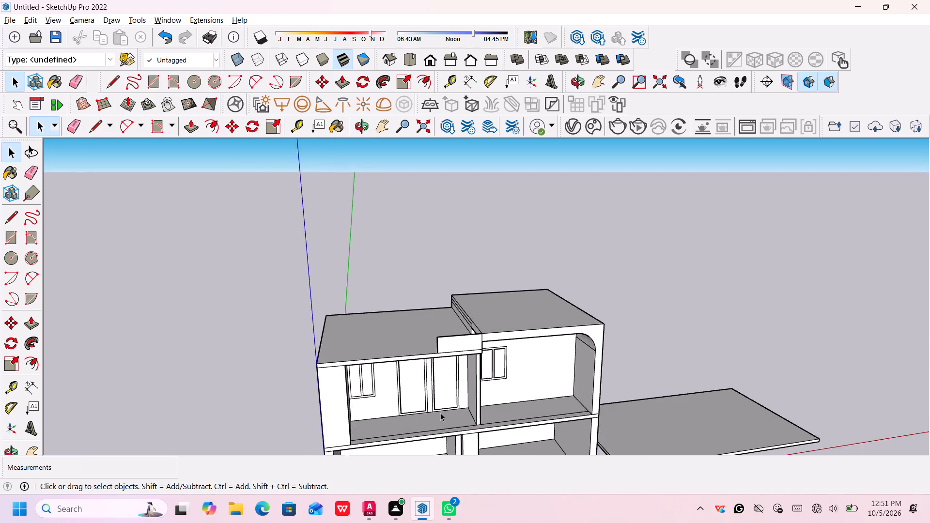
{"action": "scroll", "coordinate": [440, 413], "scroll_direction": "up", "scroll_amount": 4}
{"action": "middle_click_drag", "start_coordinate": [483, 468], "coordinate": [477, 446]}
{"action": "middle_click", "coordinate": [477, 445]}
{"action": "scroll", "coordinate": [488, 431], "scroll_direction": "down", "scroll_amount": 6}
{"action": "middle_click_drag", "start_coordinate": [493, 439], "coordinate": [488, 425]}
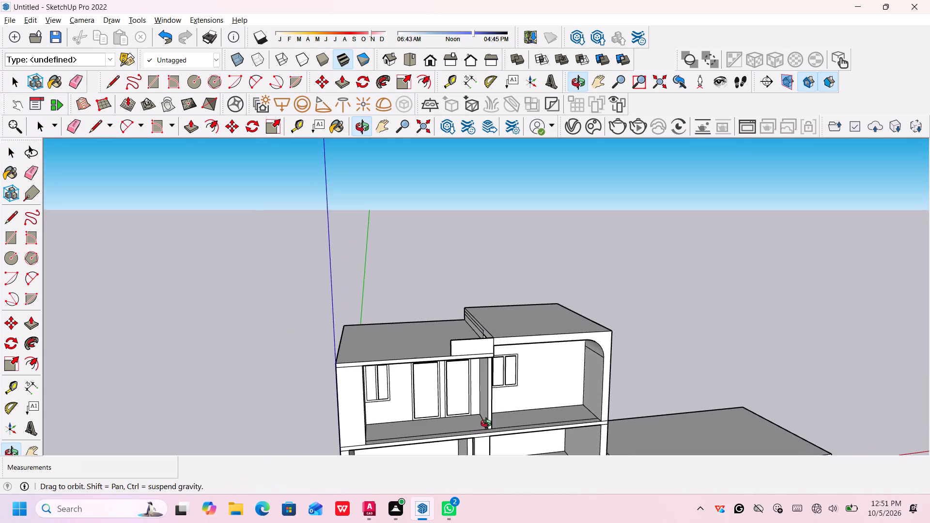
{"action": "middle_click_drag", "start_coordinate": [488, 425], "coordinate": [488, 425]}
Push/Pull the narrow front strip of the upper floor slab upward 5' as a parapet across both rooms.
{"action": "key", "text": "space"}
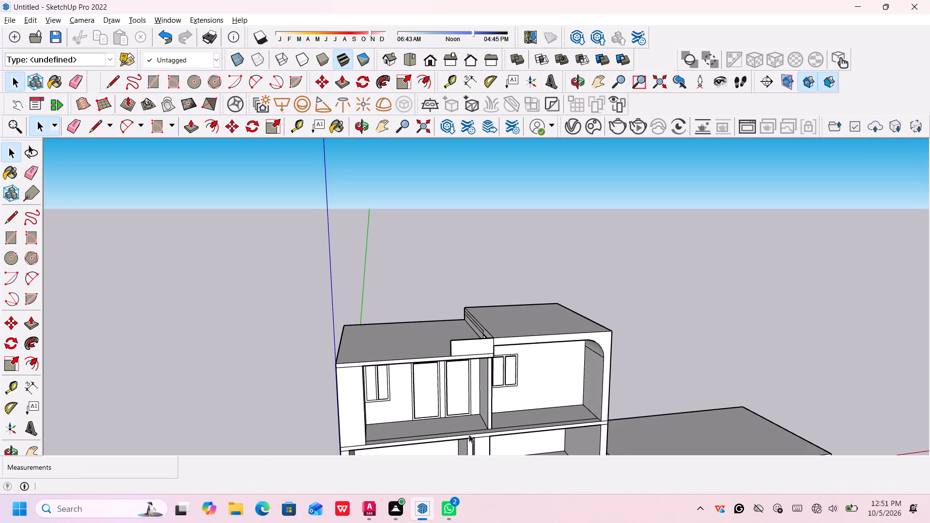
{"action": "middle_click_drag", "start_coordinate": [469, 434], "coordinate": [473, 441]}
{"action": "key", "text": "p"}
{"action": "key", "text": "Return"}
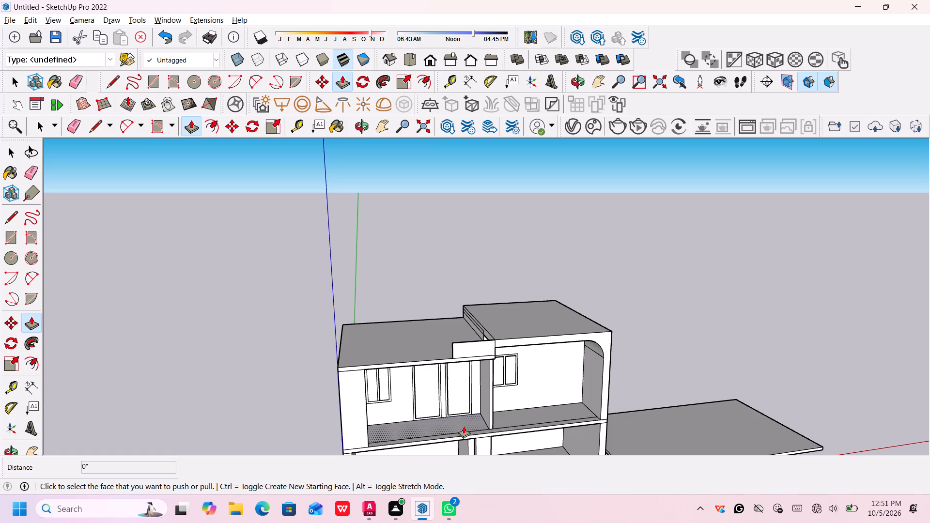
{"action": "scroll", "coordinate": [464, 426], "scroll_direction": "up", "scroll_amount": 11}
{"action": "scroll", "coordinate": [465, 432], "scroll_direction": "down", "scroll_amount": 1}
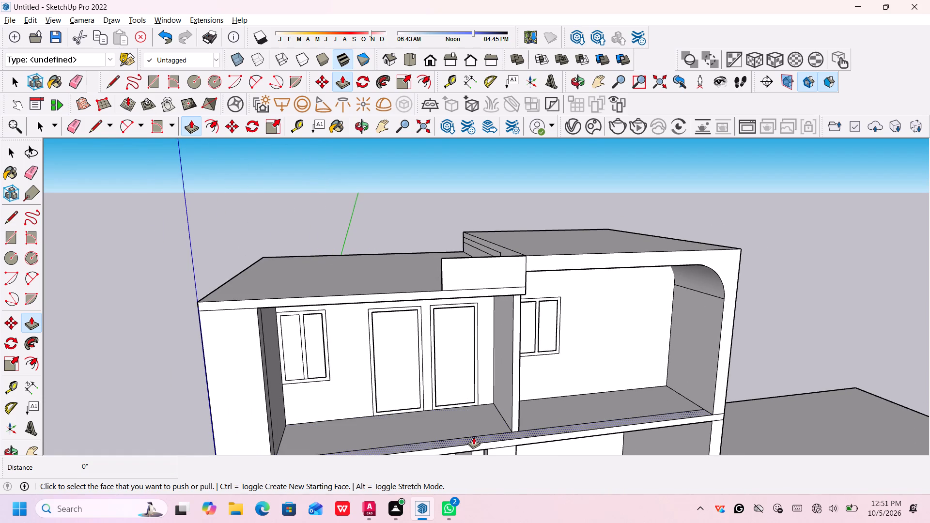
{"action": "left_click", "coordinate": [473, 436]}
{"action": "scroll", "coordinate": [487, 440], "scroll_direction": "up", "scroll_amount": 2}
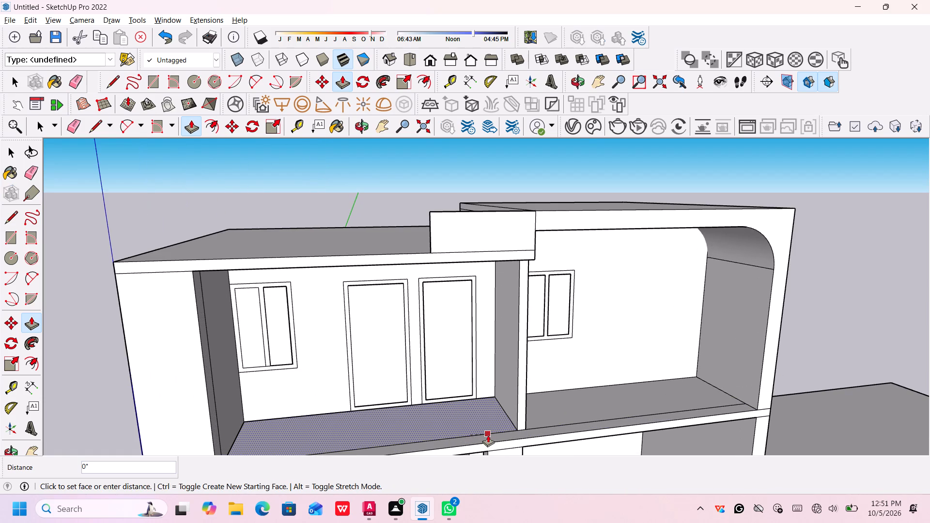
{"action": "key", "text": "Escape"}
{"action": "scroll", "coordinate": [470, 433], "scroll_direction": "down", "scroll_amount": 3}
{"action": "middle_click_drag", "start_coordinate": [473, 427], "coordinate": [475, 421]}
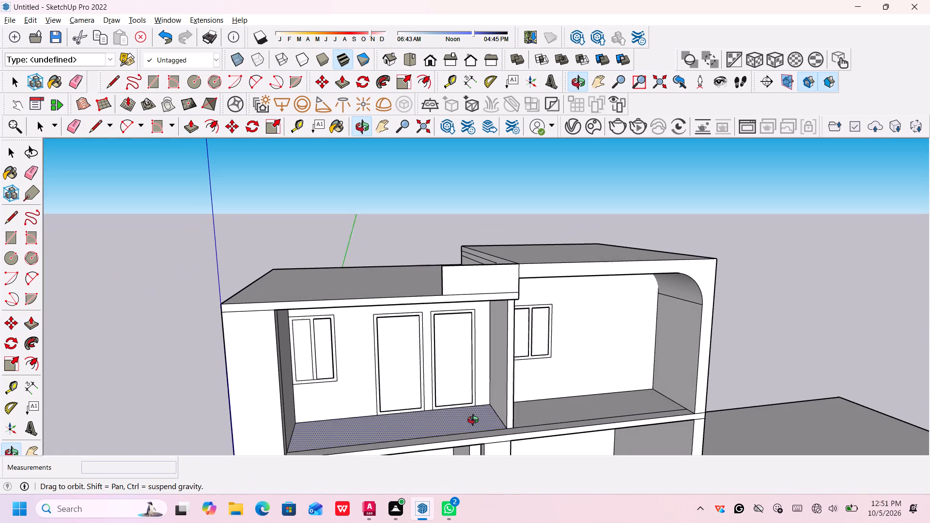
{"action": "middle_click_drag", "start_coordinate": [475, 421], "coordinate": [476, 421]}
{"action": "middle_click_drag", "start_coordinate": [476, 421], "coordinate": [522, 342]}
{"action": "scroll", "coordinate": [518, 351], "scroll_direction": "up", "scroll_amount": 3}
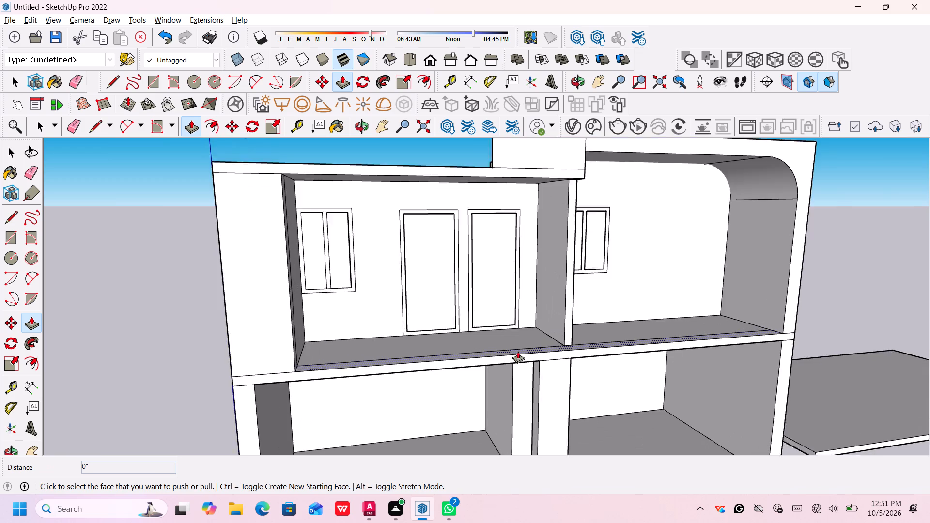
{"action": "scroll", "coordinate": [518, 351], "scroll_direction": "up", "scroll_amount": 4}
{"action": "left_click", "coordinate": [524, 351]}
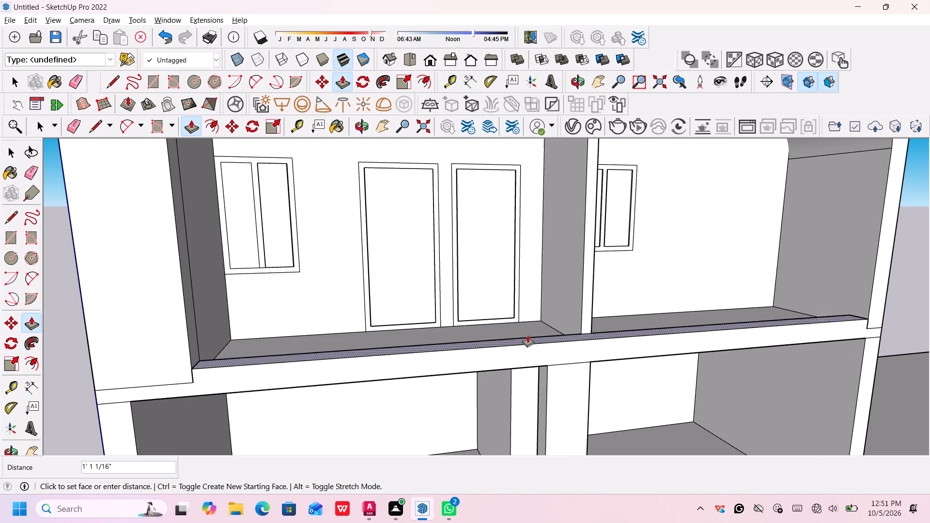
{"action": "scroll", "coordinate": [536, 274], "scroll_direction": "down", "scroll_amount": 1}
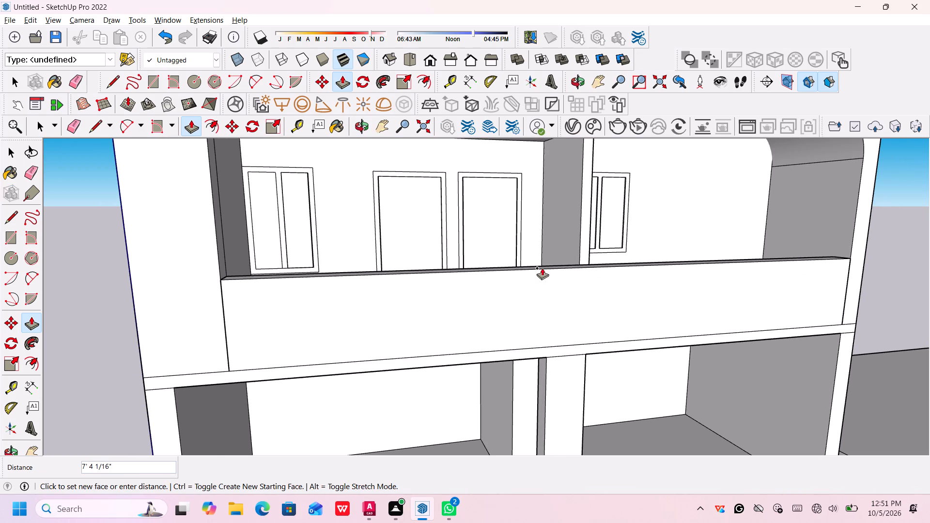
{"action": "key", "text": "5"}
{"action": "key", "text": "apostrophe"}
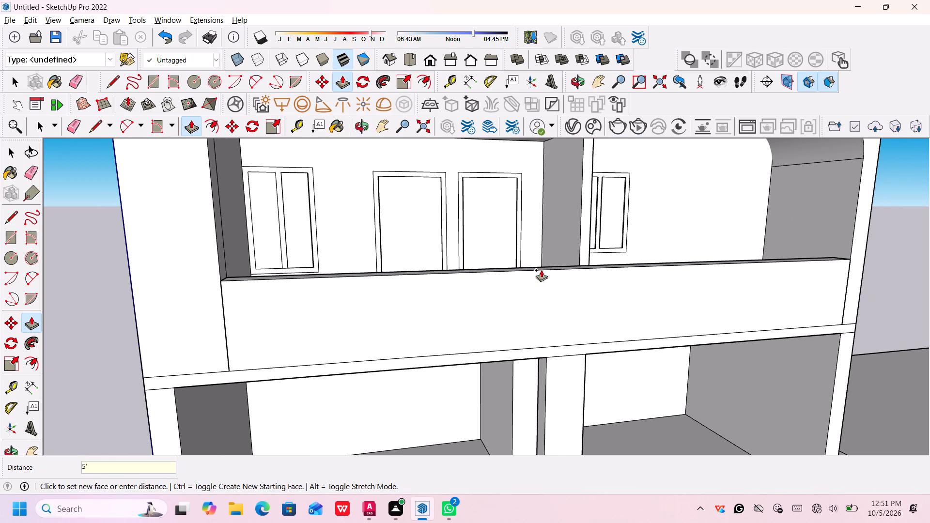
{"action": "key", "text": "Return"}
Push/Pull the front end face of the upper-floor partition forward about 1' 11 1/2" over the parapet.
{"action": "scroll", "coordinate": [632, 259], "scroll_direction": "down", "scroll_amount": 1}
{"action": "middle_click_drag", "start_coordinate": [633, 259], "coordinate": [571, 292]}
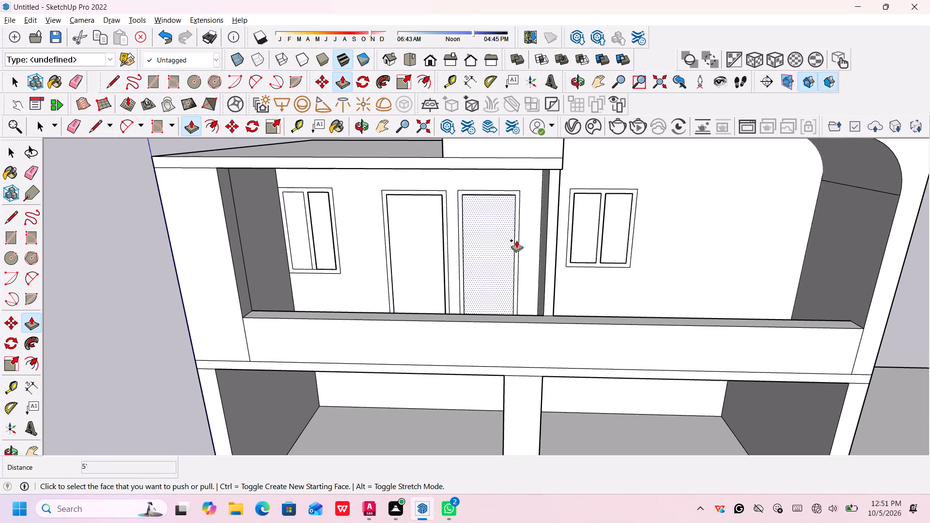
{"action": "left_click", "coordinate": [551, 265]}
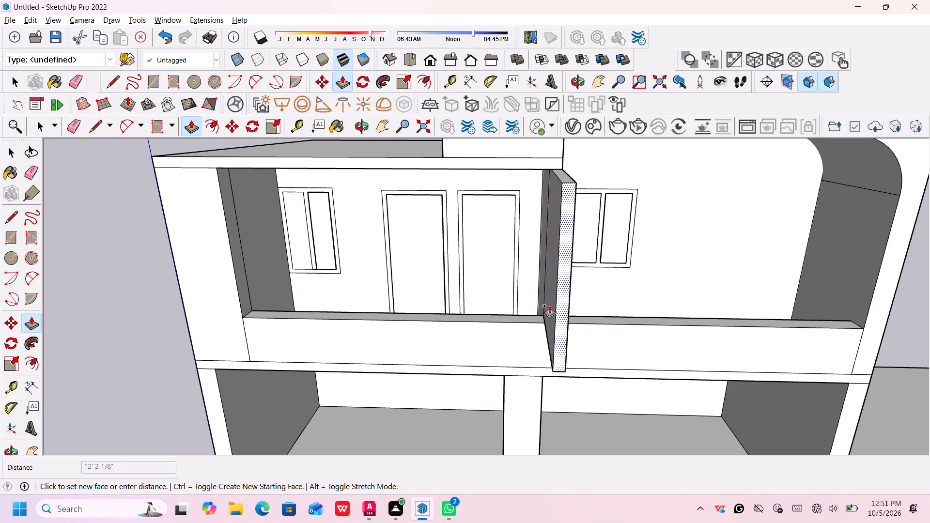
{"action": "left_click", "coordinate": [558, 269]}
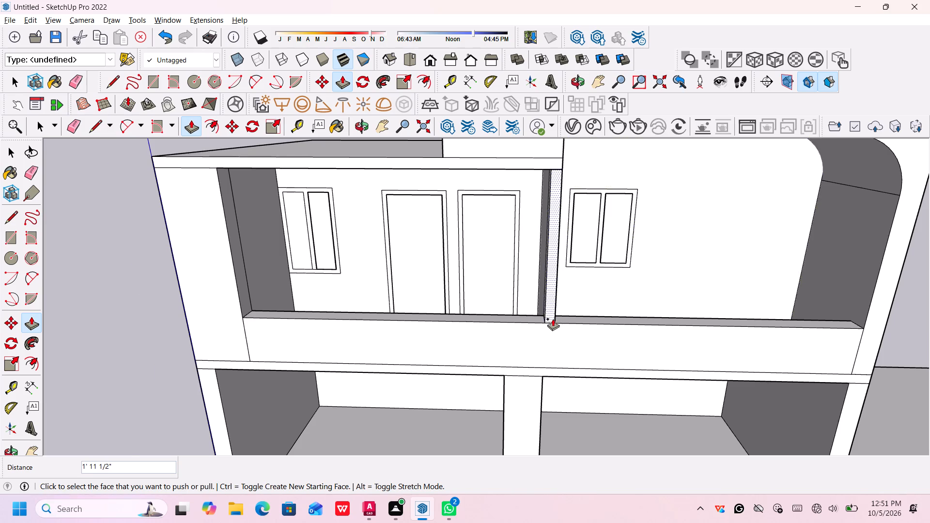
{"action": "scroll", "coordinate": [553, 319], "scroll_direction": "up", "scroll_amount": 16}
{"action": "scroll", "coordinate": [548, 322], "scroll_direction": "down", "scroll_amount": 6}
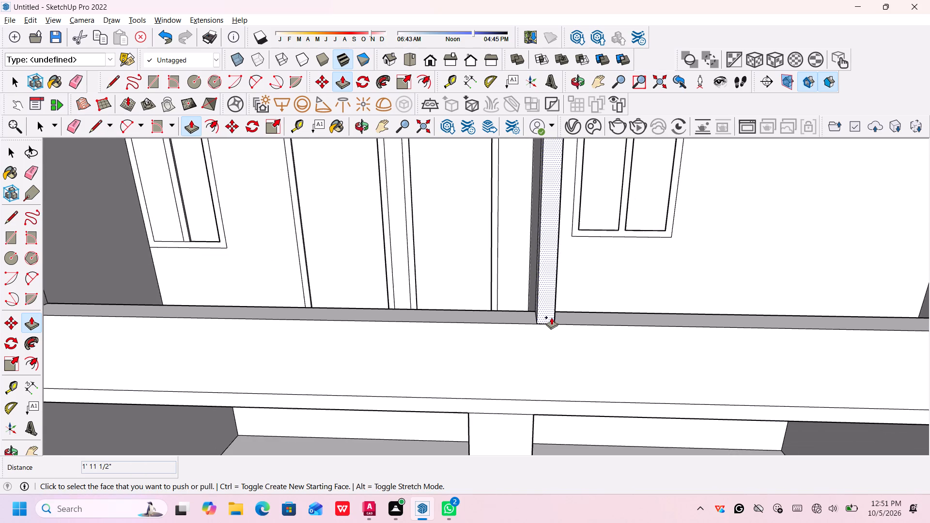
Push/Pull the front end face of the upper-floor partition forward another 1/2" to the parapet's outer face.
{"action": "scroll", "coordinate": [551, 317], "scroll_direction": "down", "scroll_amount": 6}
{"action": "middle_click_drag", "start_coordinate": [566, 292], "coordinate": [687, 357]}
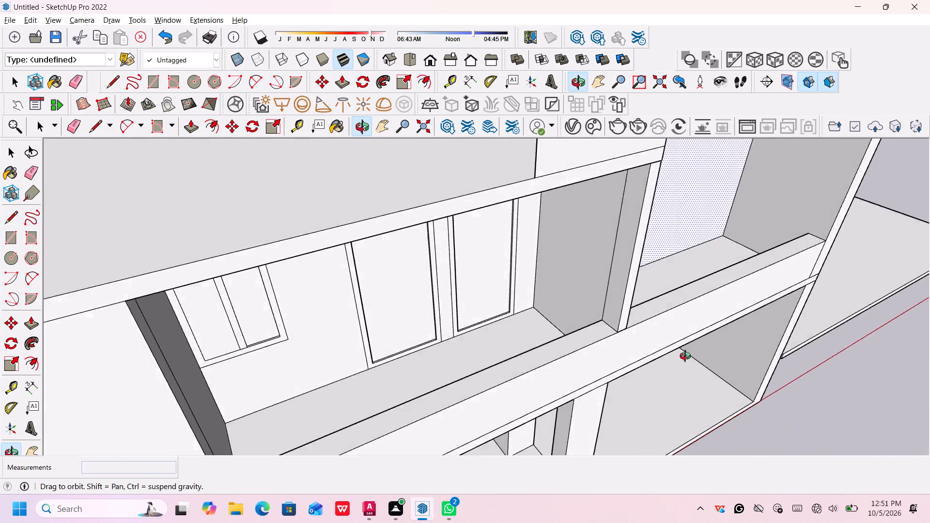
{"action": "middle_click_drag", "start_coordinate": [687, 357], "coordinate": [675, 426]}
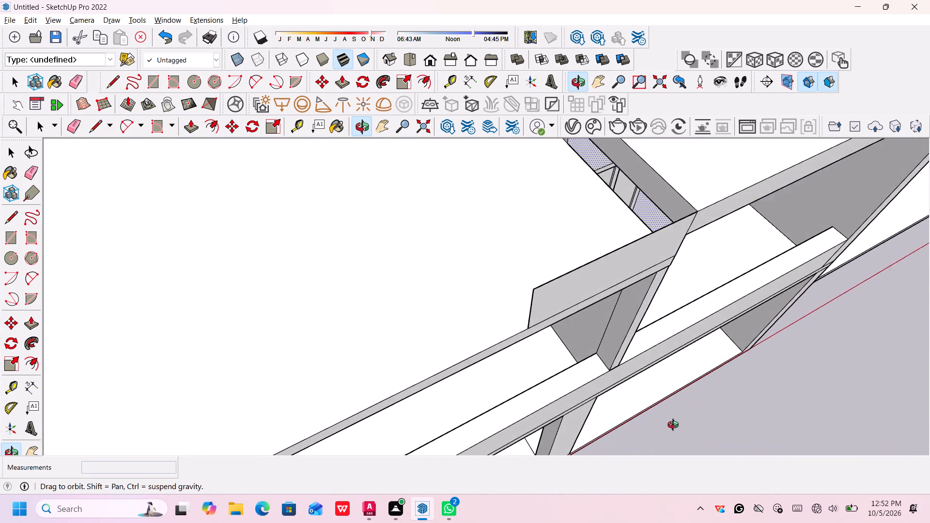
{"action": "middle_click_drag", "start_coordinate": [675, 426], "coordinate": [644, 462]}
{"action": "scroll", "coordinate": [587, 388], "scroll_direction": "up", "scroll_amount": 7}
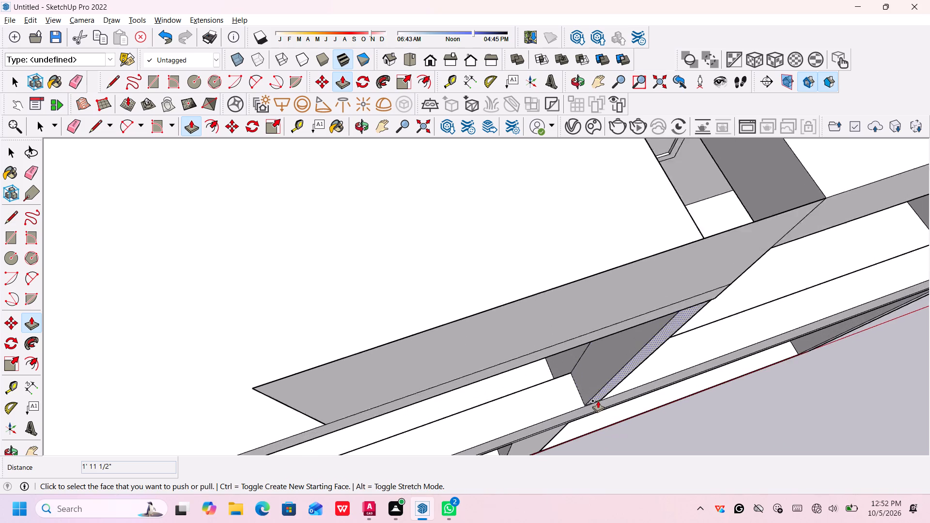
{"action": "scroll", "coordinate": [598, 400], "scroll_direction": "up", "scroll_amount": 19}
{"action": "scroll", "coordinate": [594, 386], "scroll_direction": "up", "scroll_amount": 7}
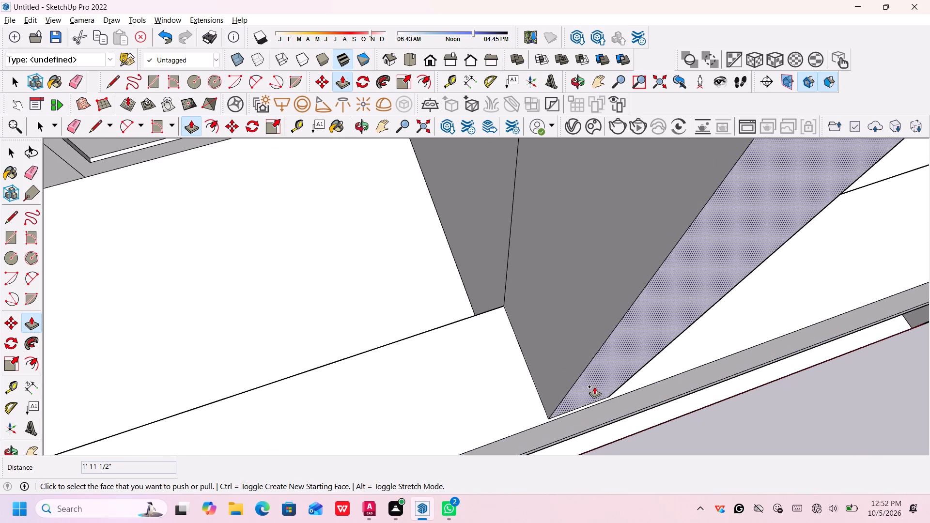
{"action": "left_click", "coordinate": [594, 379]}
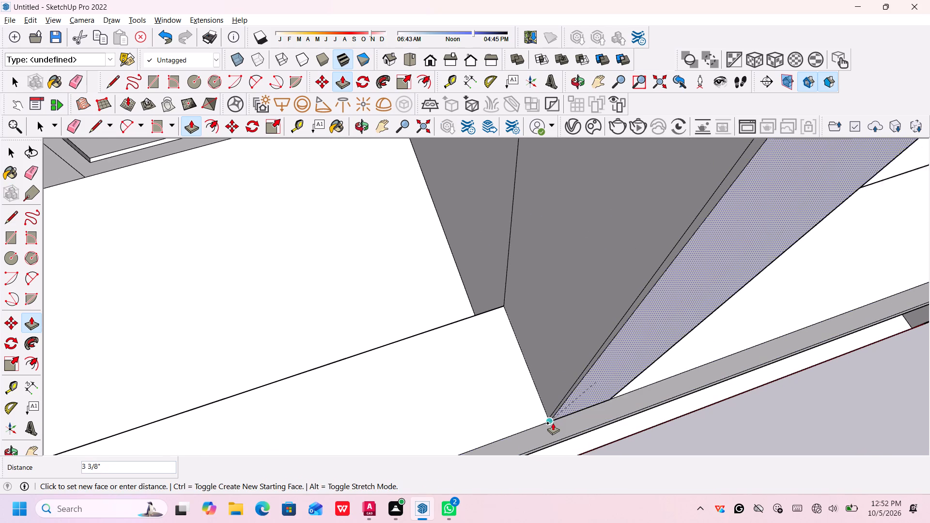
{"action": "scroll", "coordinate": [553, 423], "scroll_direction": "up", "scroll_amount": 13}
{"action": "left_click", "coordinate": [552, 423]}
Examine the joint between the partition and the parapet, and the whole front facade.
{"action": "scroll", "coordinate": [565, 418], "scroll_direction": "down", "scroll_amount": 5}
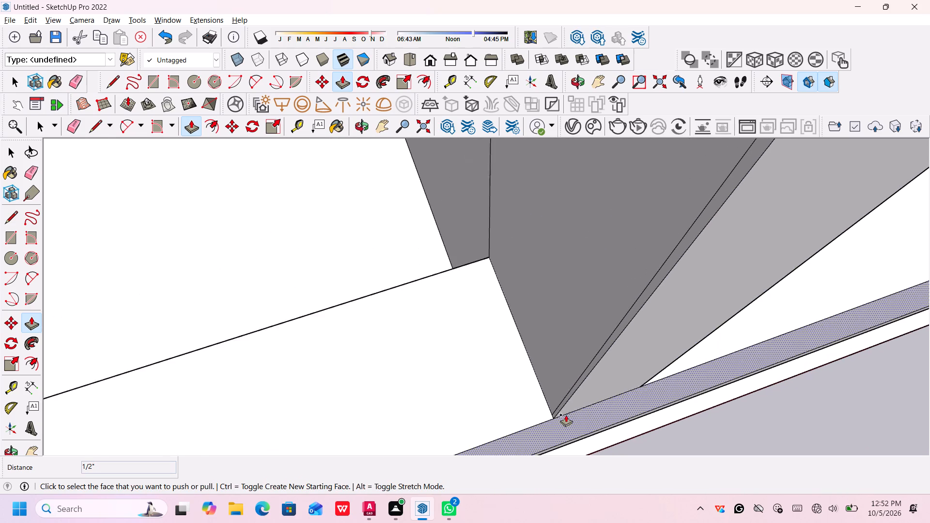
{"action": "scroll", "coordinate": [566, 415], "scroll_direction": "down", "scroll_amount": 3}
{"action": "scroll", "coordinate": [590, 381], "scroll_direction": "up", "scroll_amount": 1}
{"action": "scroll", "coordinate": [590, 381], "scroll_direction": "down", "scroll_amount": 8}
{"action": "middle_click_drag", "start_coordinate": [605, 362], "coordinate": [573, 250]}
{"action": "scroll", "coordinate": [572, 247], "scroll_direction": "down", "scroll_amount": 6}
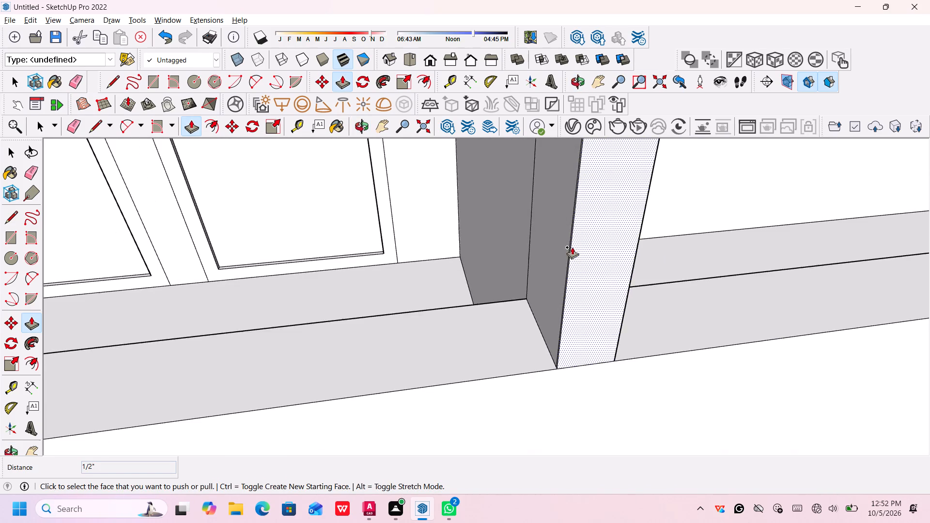
{"action": "scroll", "coordinate": [630, 238], "scroll_direction": "down", "scroll_amount": 20}
{"action": "scroll", "coordinate": [630, 238], "scroll_direction": "down", "scroll_amount": 2}
{"action": "middle_click", "coordinate": [637, 226]}
{"action": "scroll", "coordinate": [637, 226], "scroll_direction": "down", "scroll_amount": 7}
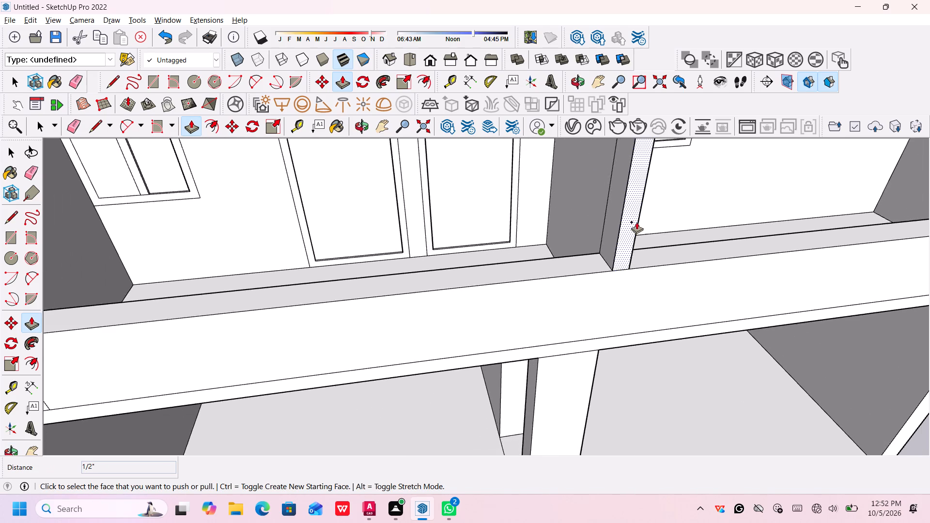
{"action": "scroll", "coordinate": [636, 222], "scroll_direction": "down", "scroll_amount": 18}
{"action": "scroll", "coordinate": [631, 313], "scroll_direction": "down", "scroll_amount": 2}
{"action": "middle_click_drag", "start_coordinate": [639, 330], "coordinate": [619, 285]}
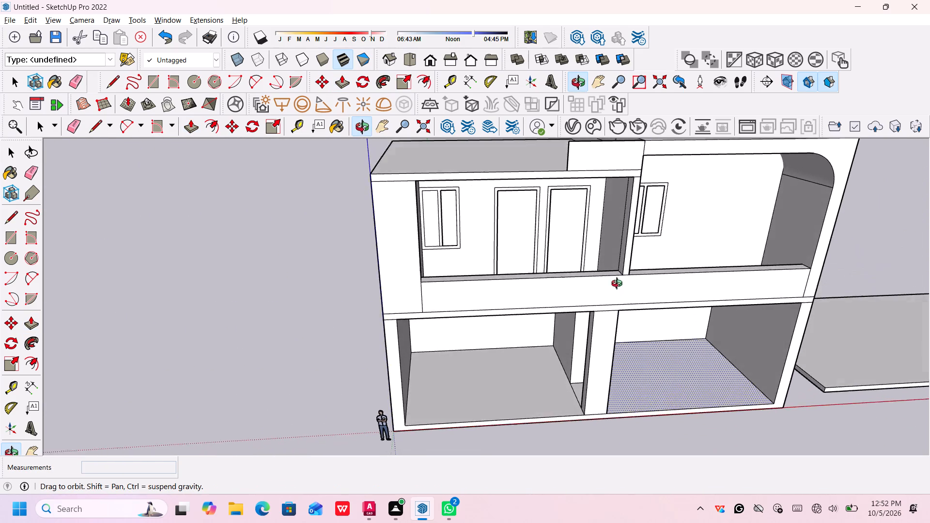
{"action": "middle_click_drag", "start_coordinate": [619, 285], "coordinate": [602, 280]}
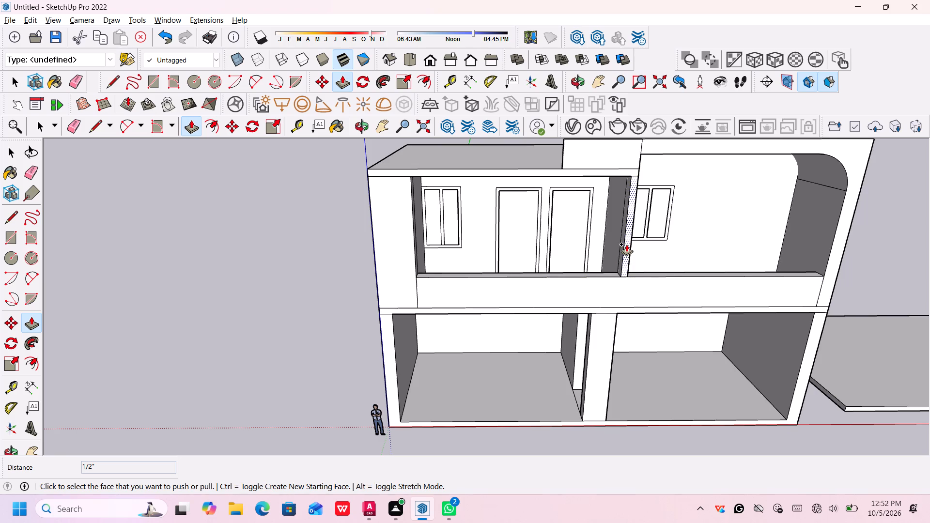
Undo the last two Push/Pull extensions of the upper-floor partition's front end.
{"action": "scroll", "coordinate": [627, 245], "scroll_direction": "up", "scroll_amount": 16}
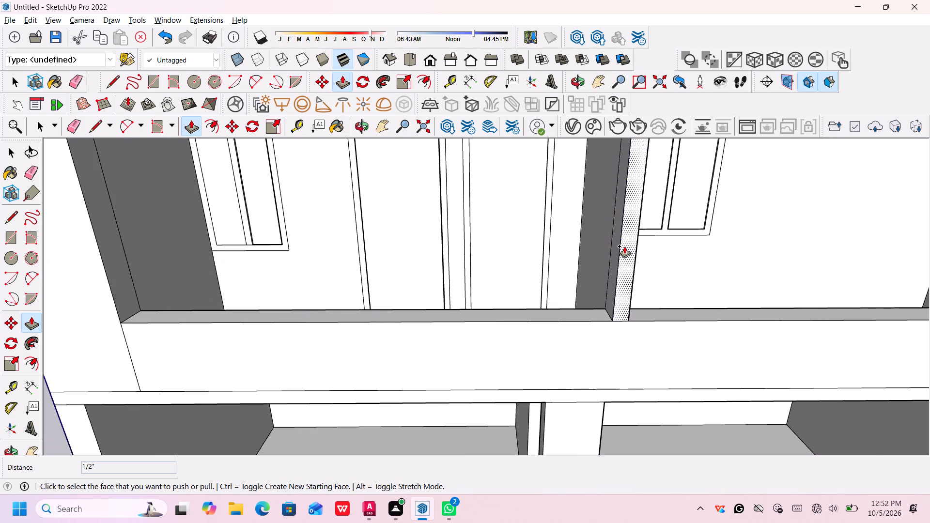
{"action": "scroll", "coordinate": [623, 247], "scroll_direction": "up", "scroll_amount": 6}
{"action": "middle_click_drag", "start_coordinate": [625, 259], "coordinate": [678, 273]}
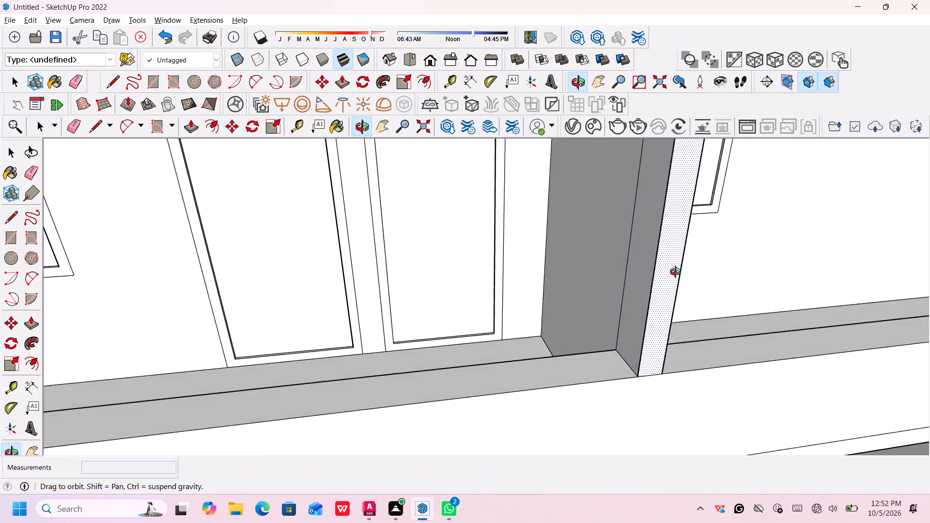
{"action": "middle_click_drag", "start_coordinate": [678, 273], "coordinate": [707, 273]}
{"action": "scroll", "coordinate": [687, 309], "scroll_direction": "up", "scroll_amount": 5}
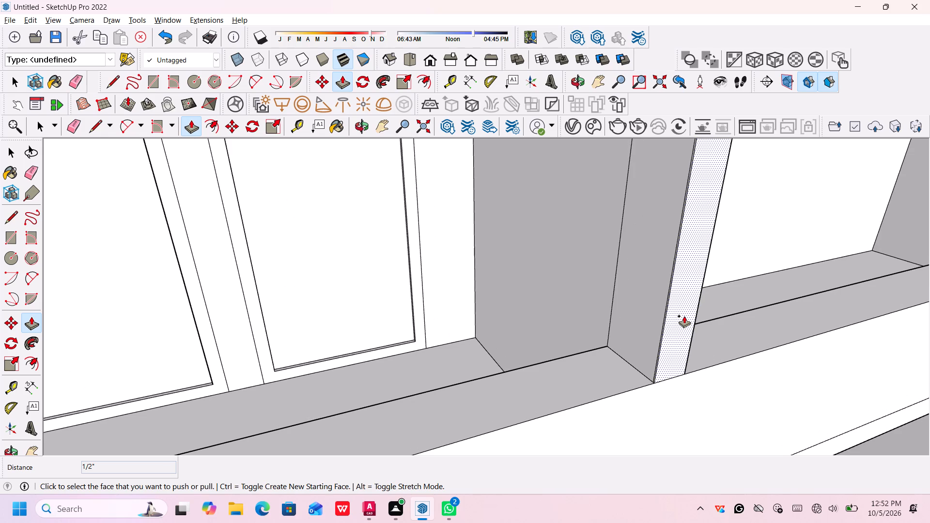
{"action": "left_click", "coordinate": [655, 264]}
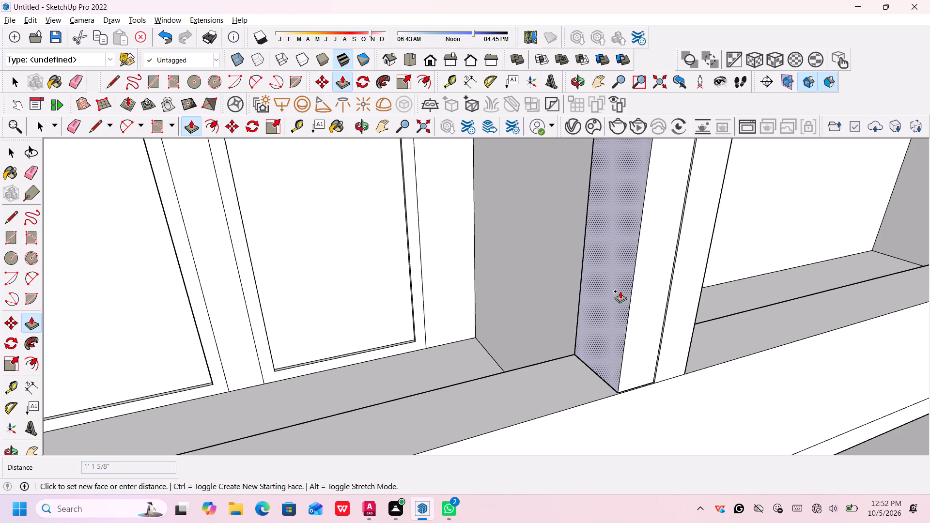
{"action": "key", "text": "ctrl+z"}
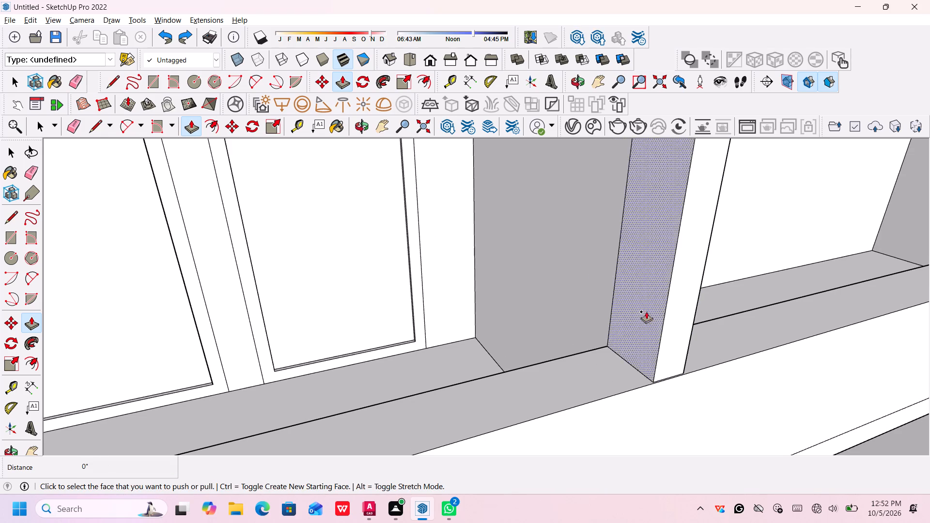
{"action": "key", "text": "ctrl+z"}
Push/Pull the front end face of the upper-floor partition forward 2', flush with the parapet's outer face.
{"action": "left_click", "coordinate": [638, 269]}
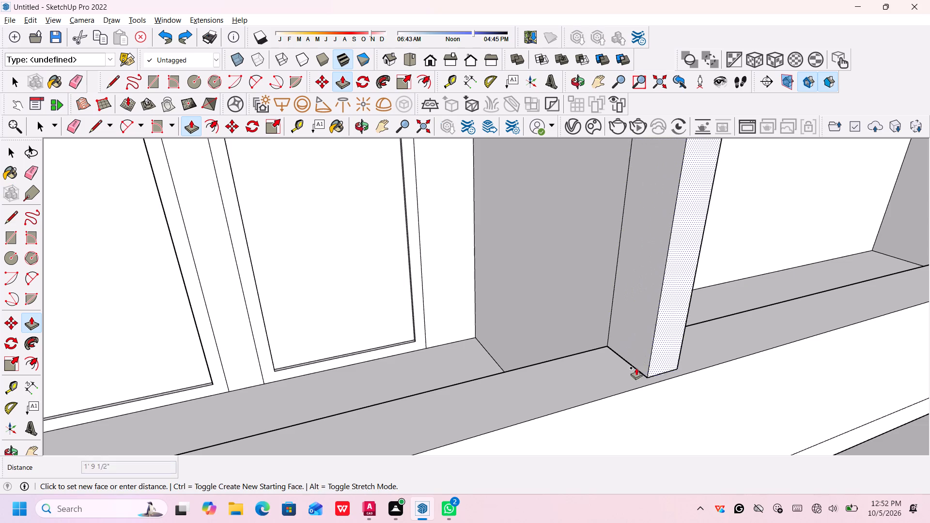
{"action": "left_click", "coordinate": [648, 385]}
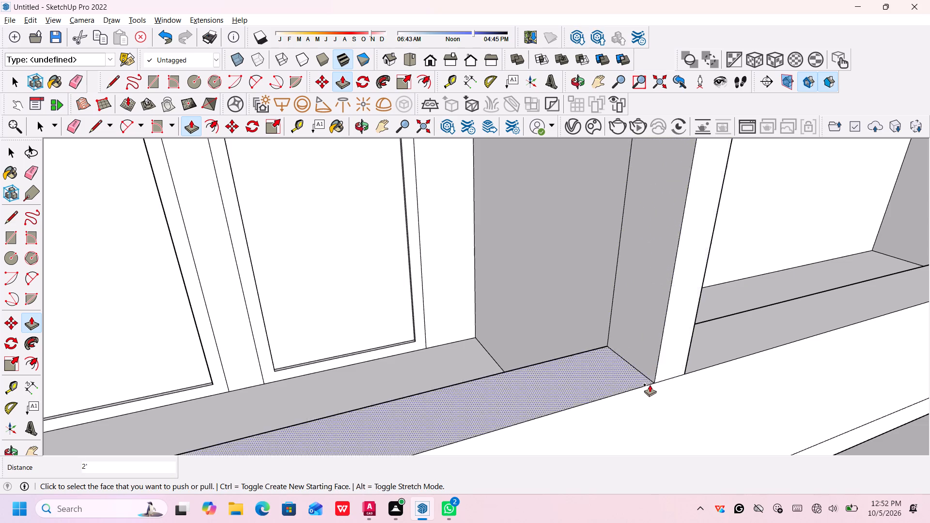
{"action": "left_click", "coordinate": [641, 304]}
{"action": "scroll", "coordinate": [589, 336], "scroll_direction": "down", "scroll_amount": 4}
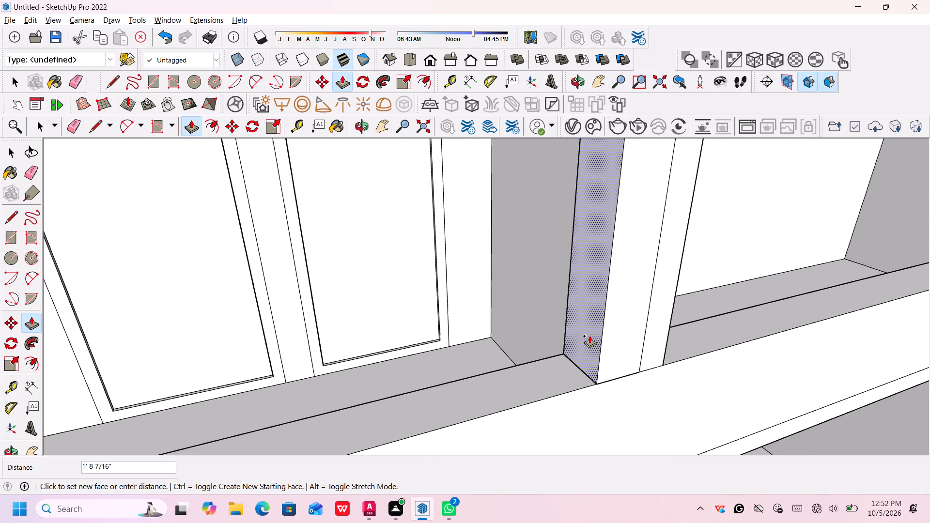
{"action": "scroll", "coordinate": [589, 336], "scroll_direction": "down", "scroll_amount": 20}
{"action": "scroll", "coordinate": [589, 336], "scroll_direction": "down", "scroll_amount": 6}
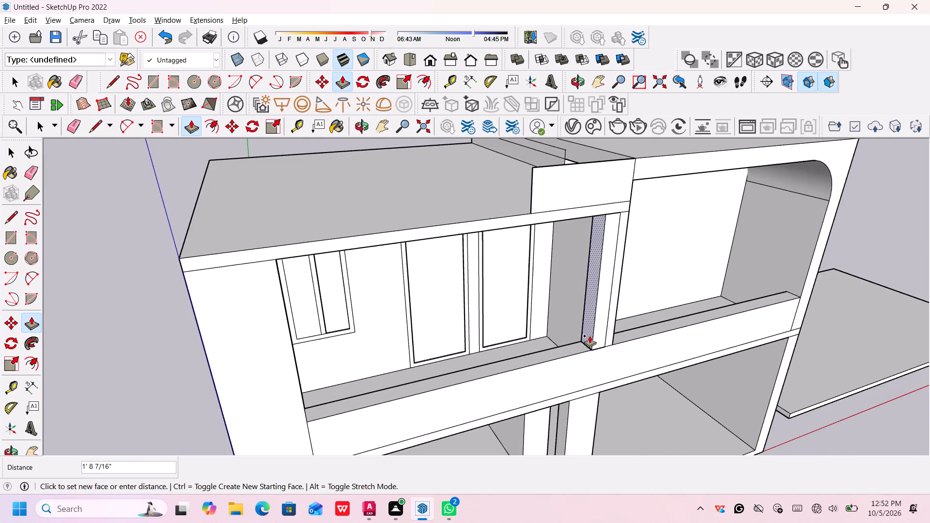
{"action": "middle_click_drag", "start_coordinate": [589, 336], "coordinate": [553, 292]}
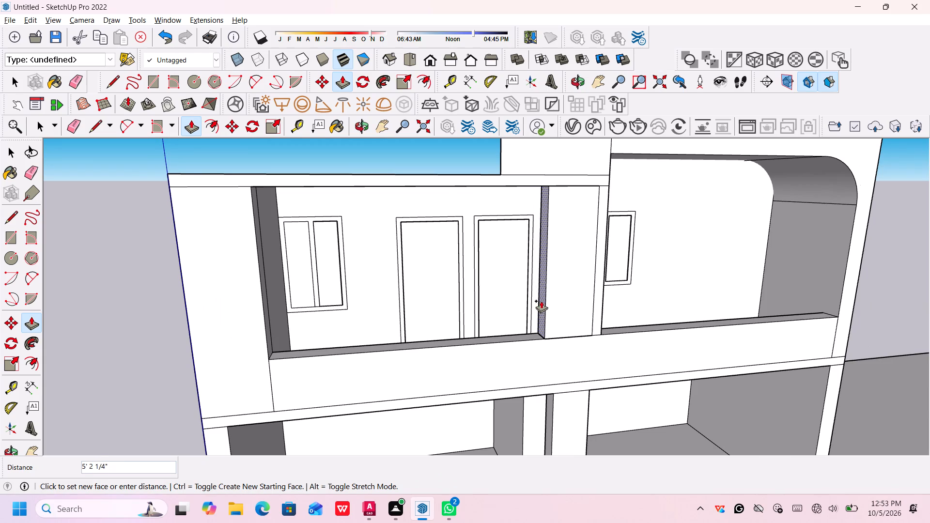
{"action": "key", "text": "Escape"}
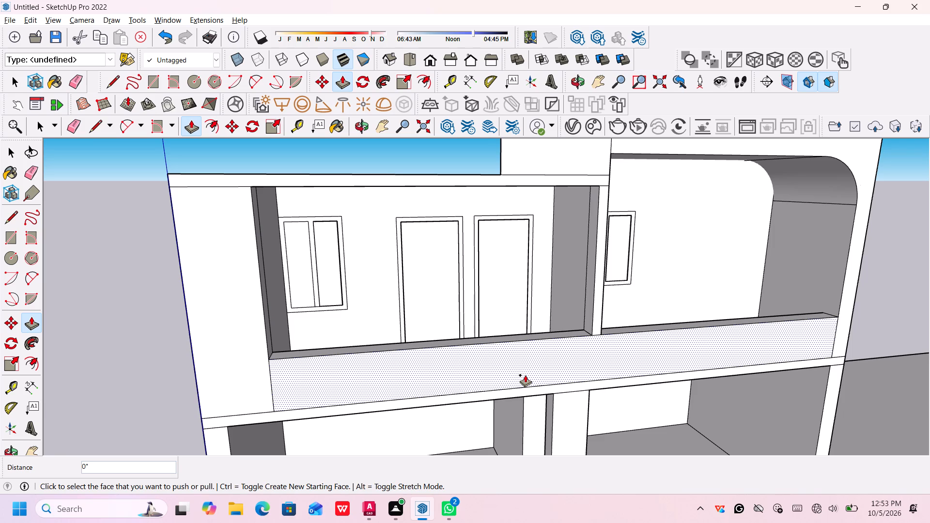
Draw a rectangle about 34' 6" by 17' 2" over the two-door upper room's front opening, from the roof slab's underside corner, overlapping wall and parapet.
{"action": "middle_click_drag", "start_coordinate": [526, 375], "coordinate": [495, 366]}
{"action": "key", "text": "space"}
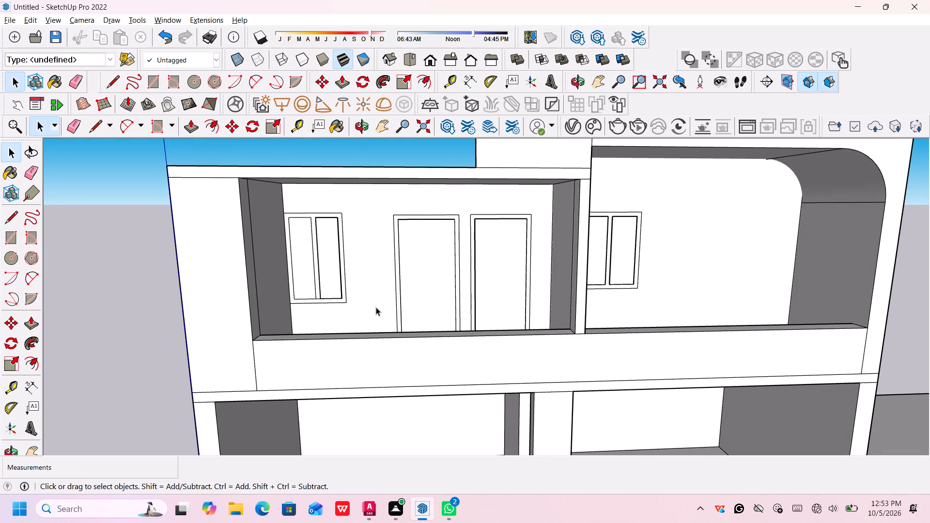
{"action": "middle_click_drag", "start_coordinate": [380, 313], "coordinate": [392, 330]}
{"action": "key", "text": "r"}
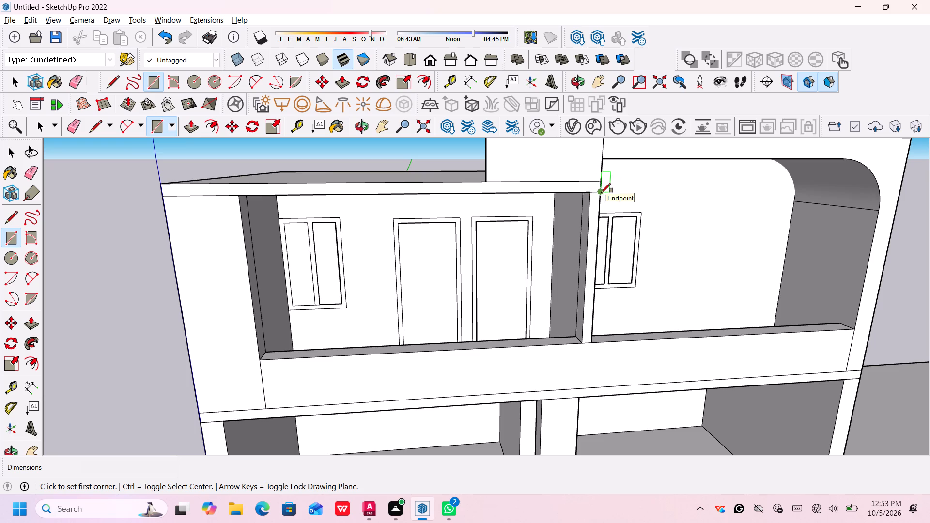
{"action": "left_click", "coordinate": [601, 193]}
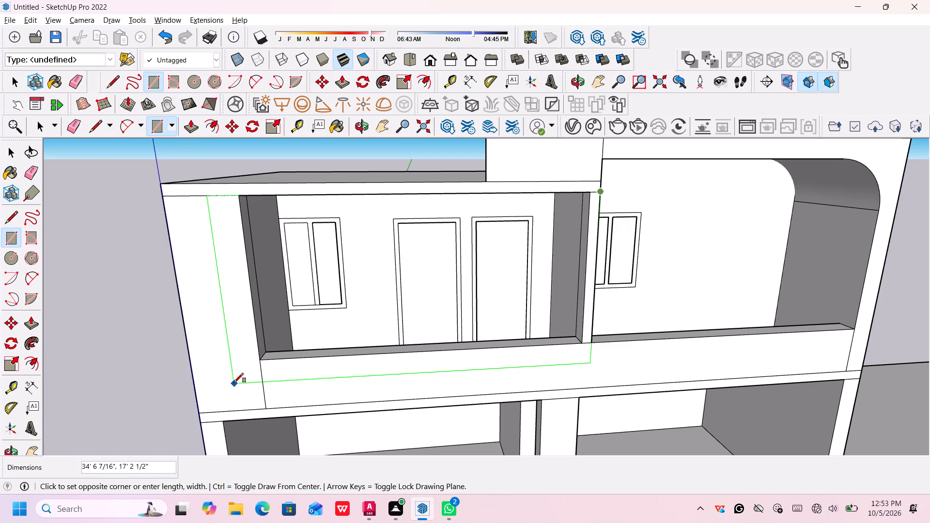
{"action": "left_click", "coordinate": [234, 383]}
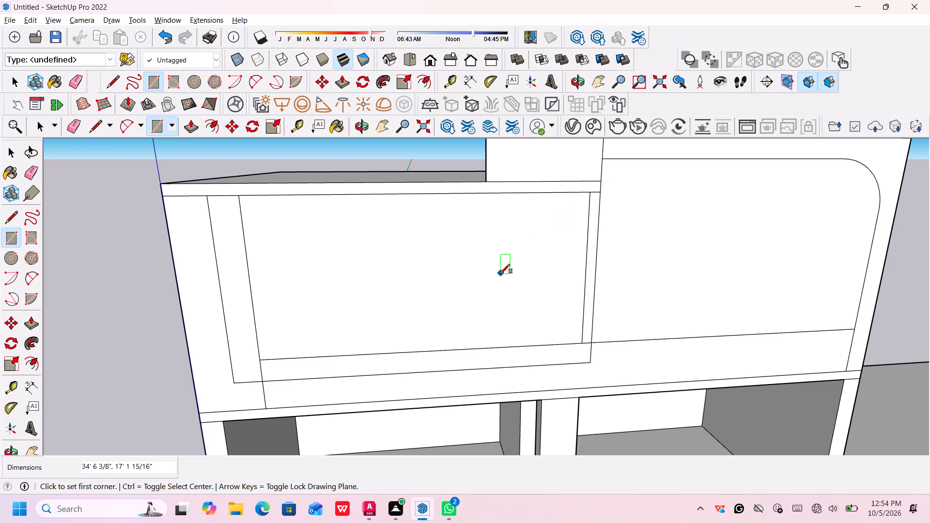
{"action": "key", "text": "Escape"}
{"action": "key", "text": "space"}
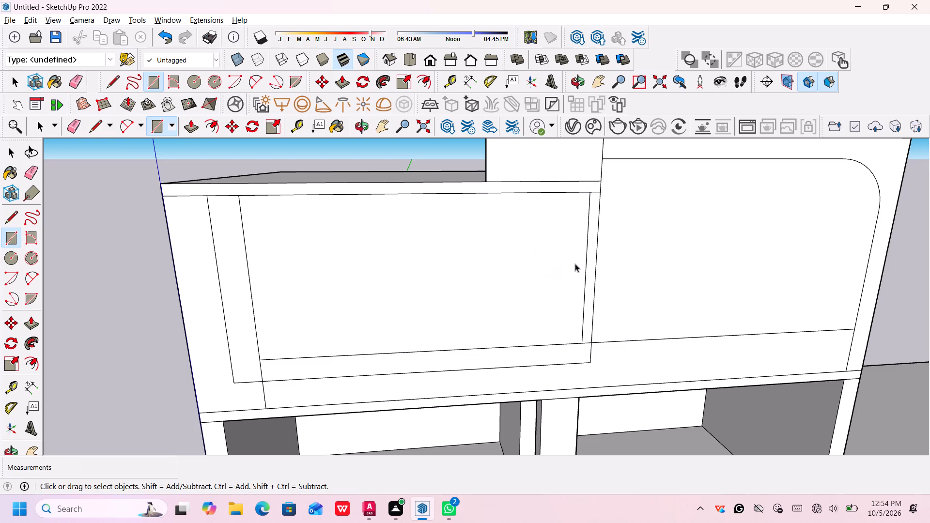
Delete the old opening's side and parapet-top edges and the short wall joint segment inside the new rectangle.
{"action": "left_click", "coordinate": [586, 260]}
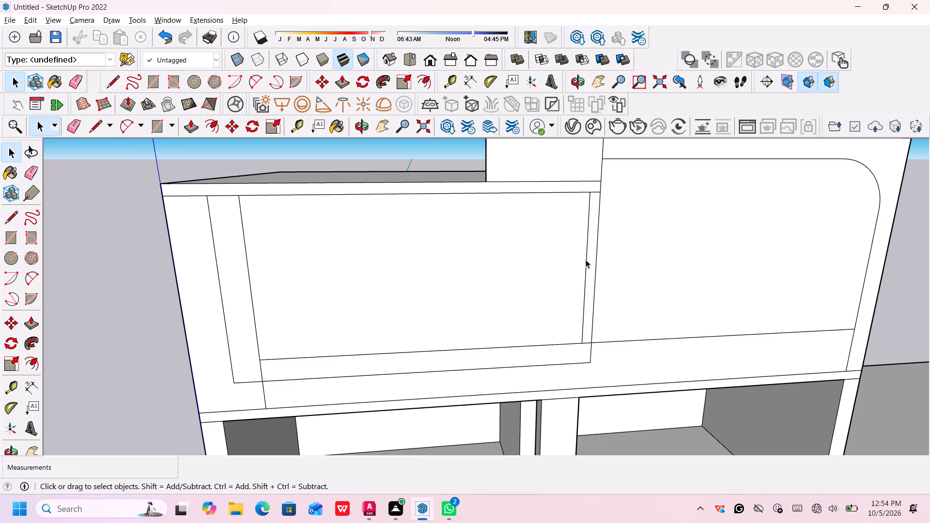
{"action": "left_click", "coordinate": [554, 342]}
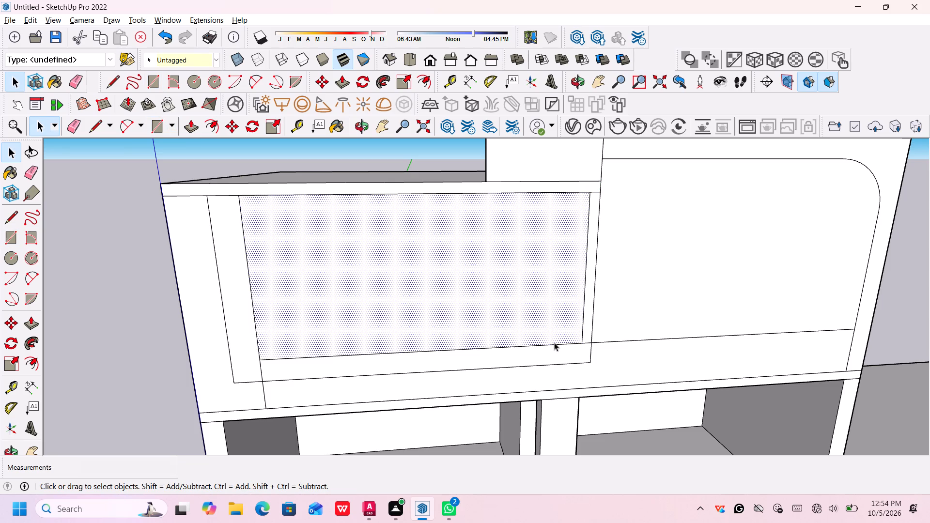
{"action": "key", "text": "space"}
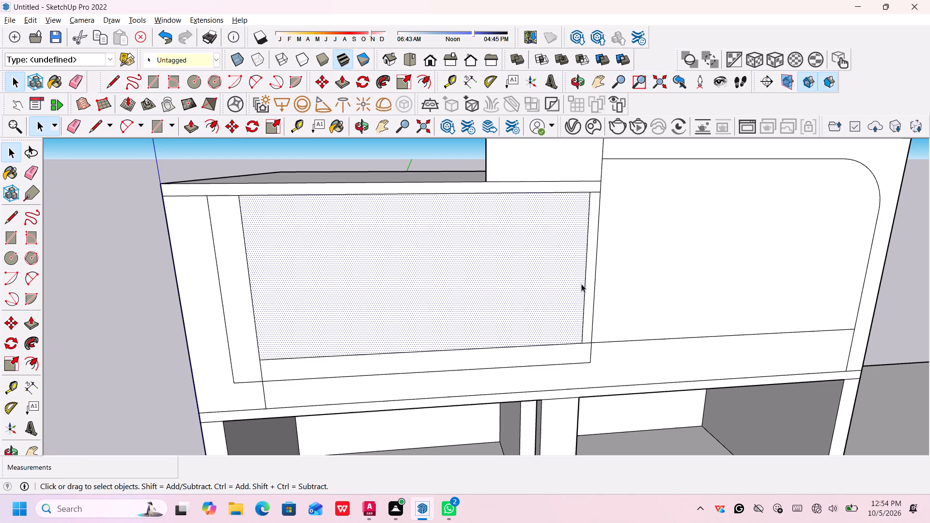
{"action": "left_click", "coordinate": [585, 282]}
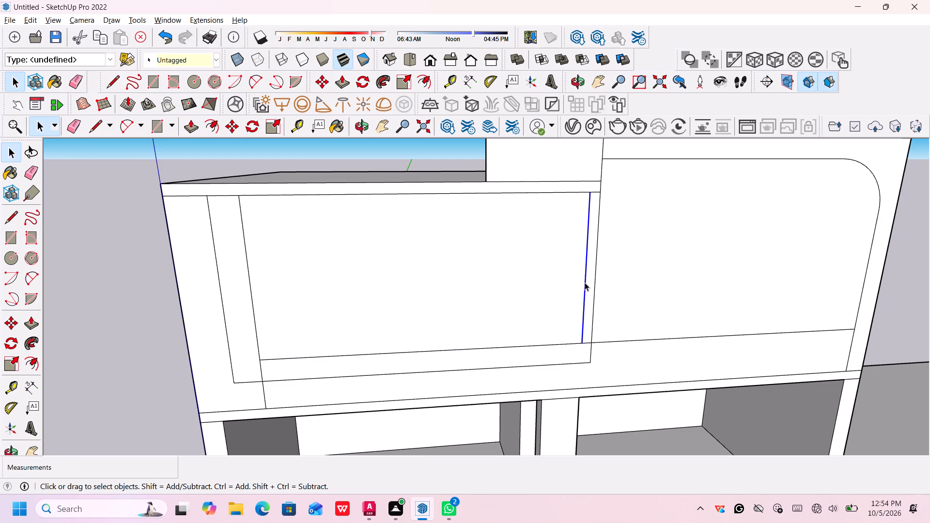
{"action": "left_click", "coordinate": [532, 345], "text": "shift"}
{"action": "left_click", "coordinate": [254, 313], "text": "shift"}
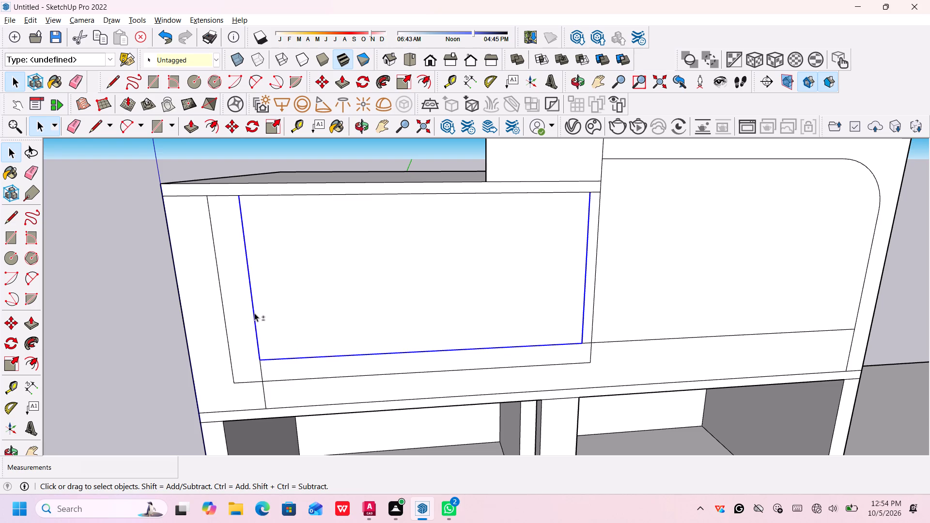
{"action": "left_click", "coordinate": [260, 370], "text": "shift"}
{"action": "key", "text": "Delete"}
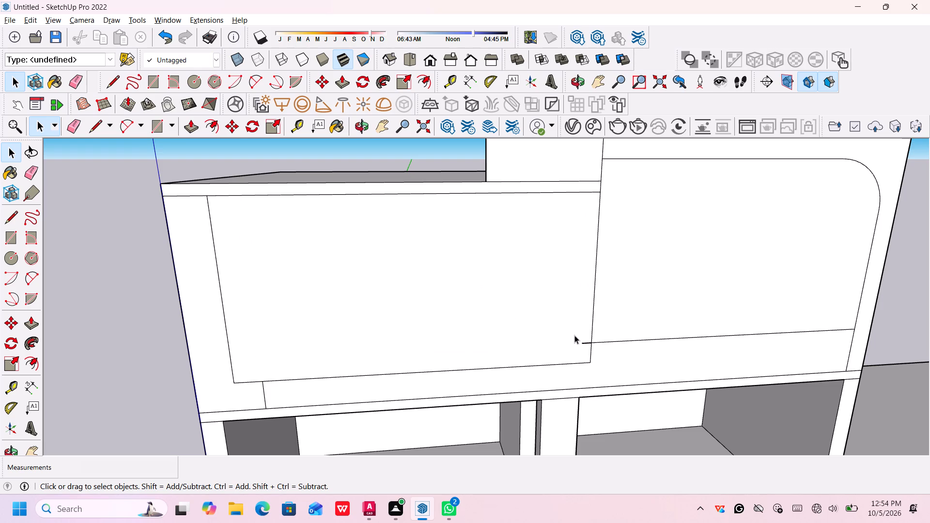
Delete the leftover parapet edge stub inside the new facade rectangle and the short vertical joint line below its lower-left corner.
{"action": "left_click", "coordinate": [587, 341]}
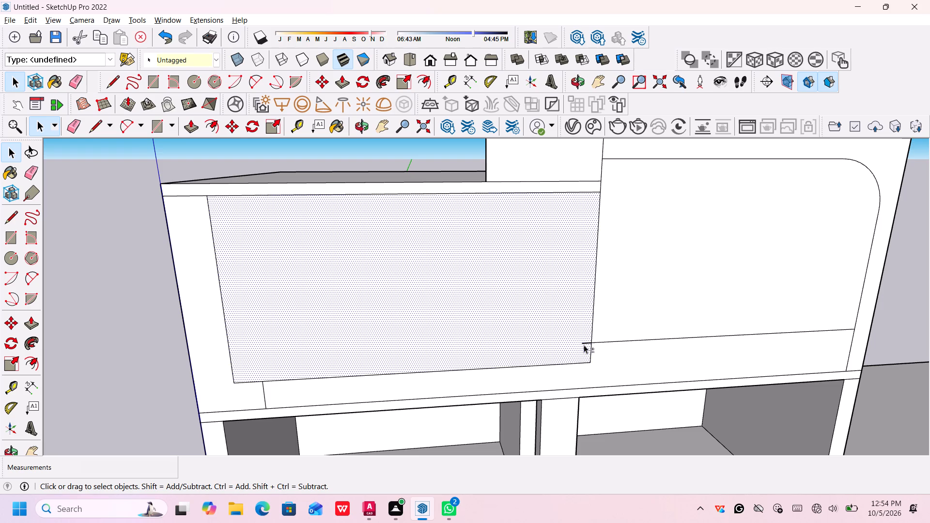
{"action": "left_click", "coordinate": [584, 343], "text": "shift"}
{"action": "key", "text": "Escape"}
{"action": "key", "text": "Escape"}
{"action": "key", "text": "Escape"}
{"action": "key", "text": "space"}
{"action": "left_click", "coordinate": [615, 322]}
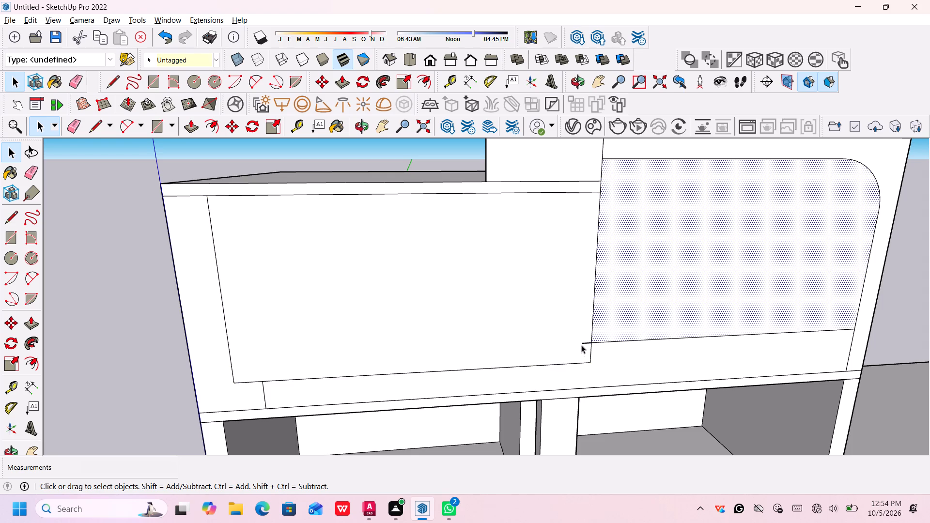
{"action": "left_click", "coordinate": [584, 342]}
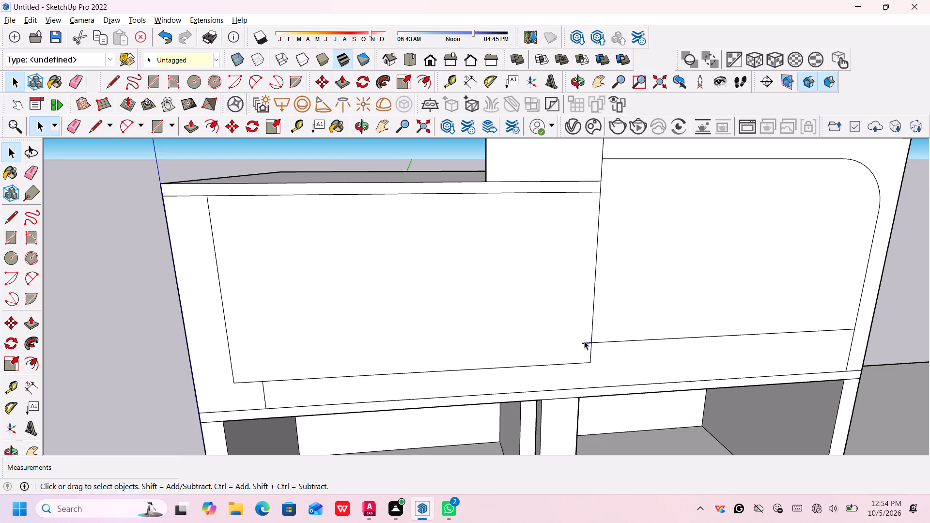
{"action": "key", "text": "Delete"}
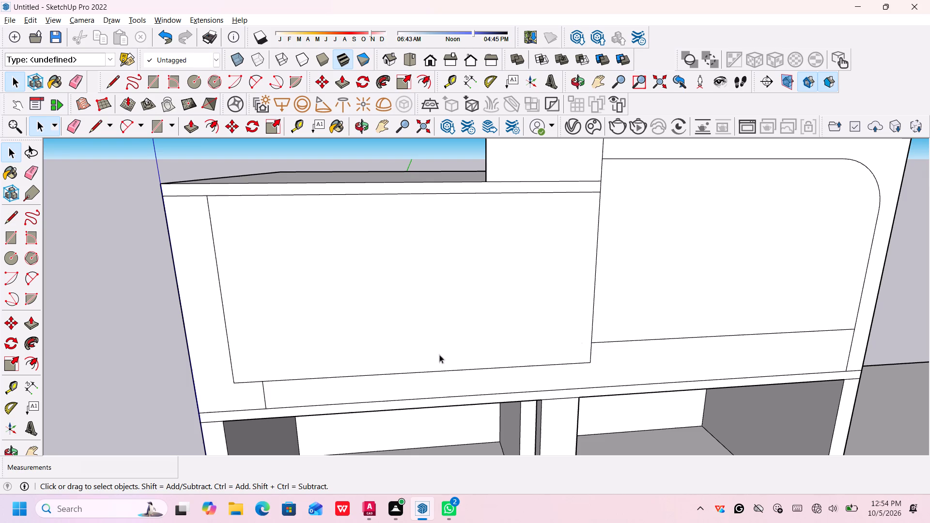
{"action": "left_click", "coordinate": [264, 396]}
{"action": "key", "text": "Delete"}
Draw an inner rectangle about 28' 5" by 12' 4" inside the facade rectangle, leaving a border on all sides.
{"action": "key", "text": "r"}
{"action": "key", "text": "Return"}
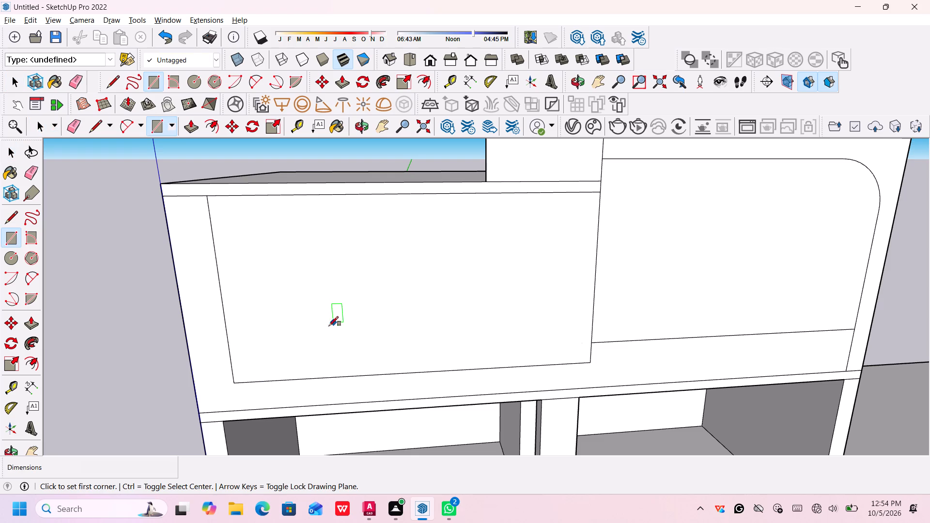
{"action": "left_click", "coordinate": [260, 357]}
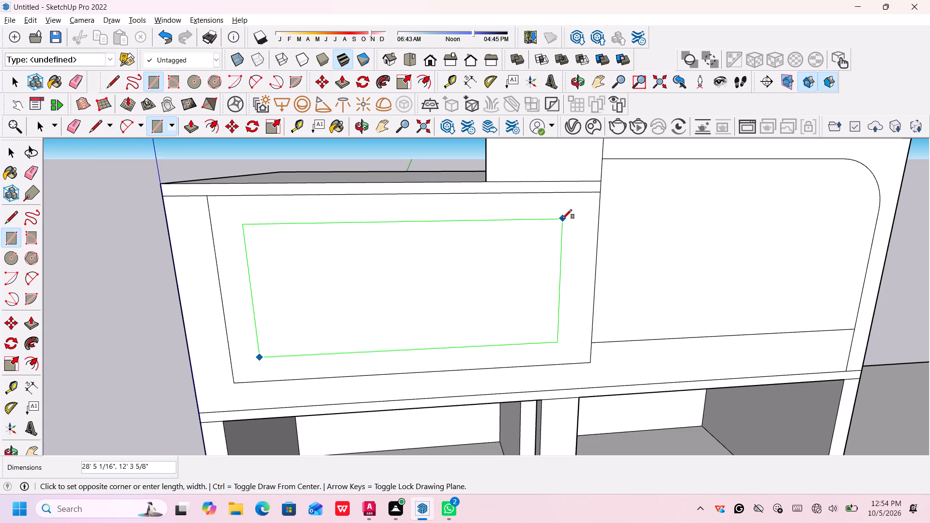
{"action": "left_click", "coordinate": [562, 219]}
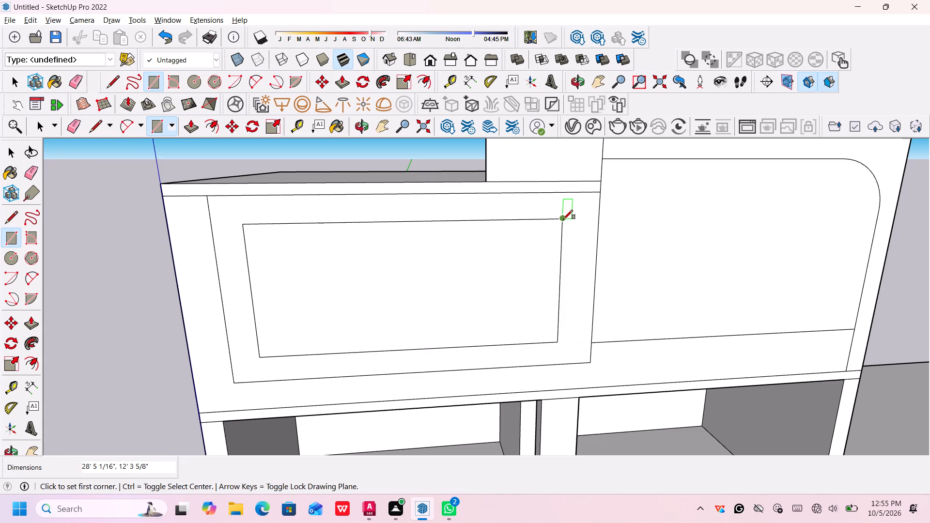
{"action": "key", "text": "space"}
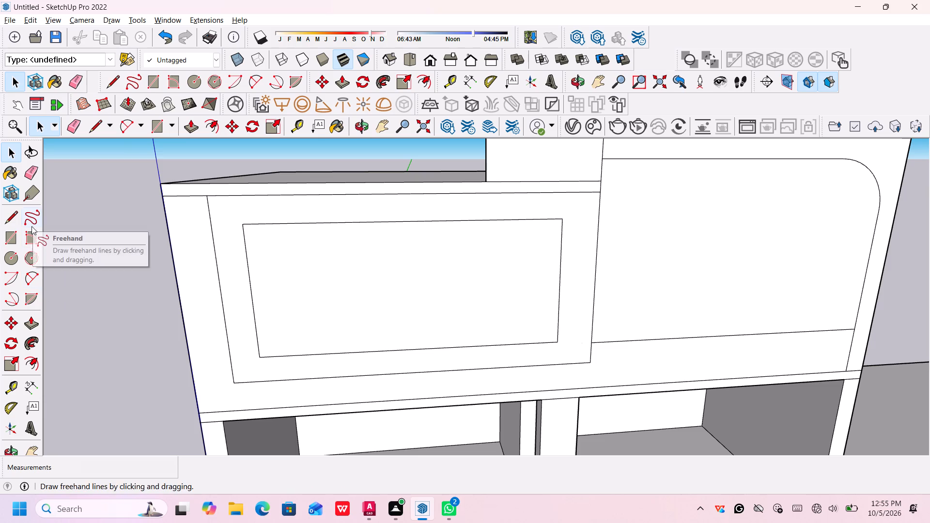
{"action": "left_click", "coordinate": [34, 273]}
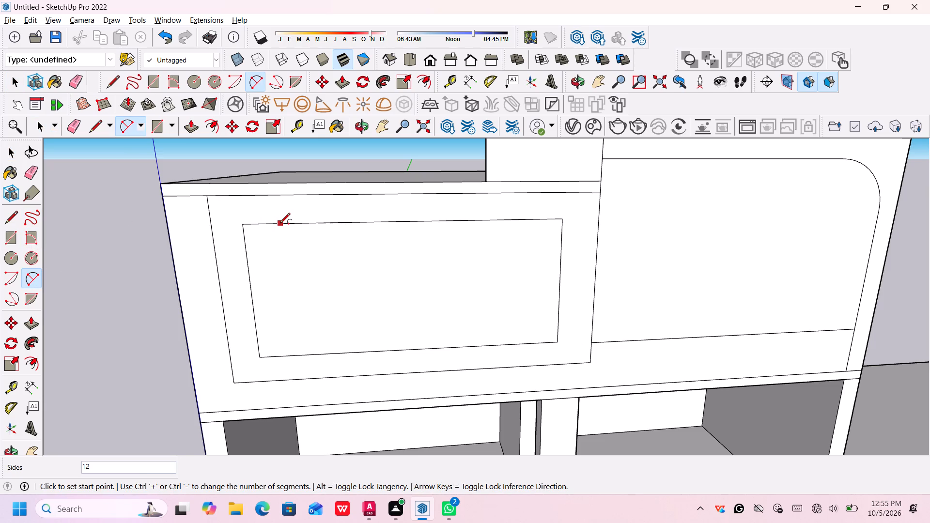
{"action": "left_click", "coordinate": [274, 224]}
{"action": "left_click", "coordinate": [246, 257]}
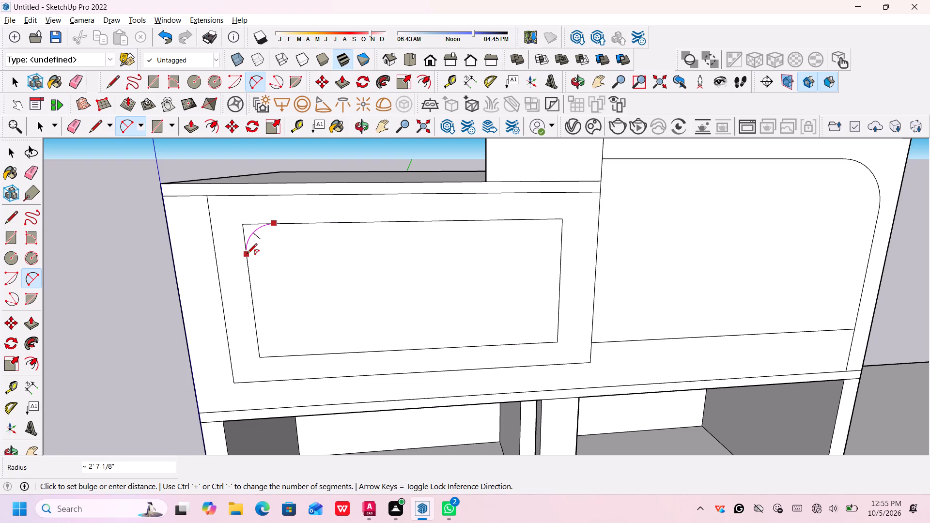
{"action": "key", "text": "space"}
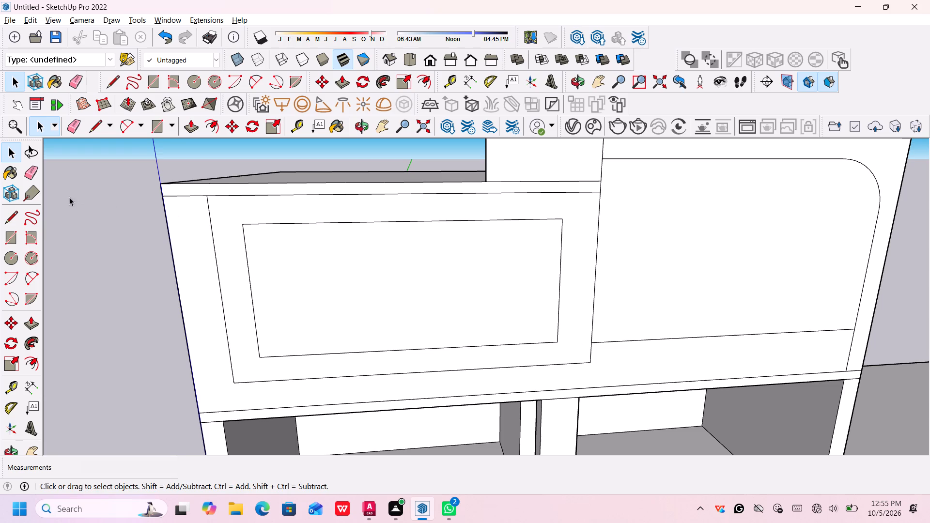
Round all four corners of the inner rectangle with tangent two-point arcs, about 1' 10" across at the upper-left and 1' 7" at the lower-left.
{"action": "left_click", "coordinate": [31, 278]}
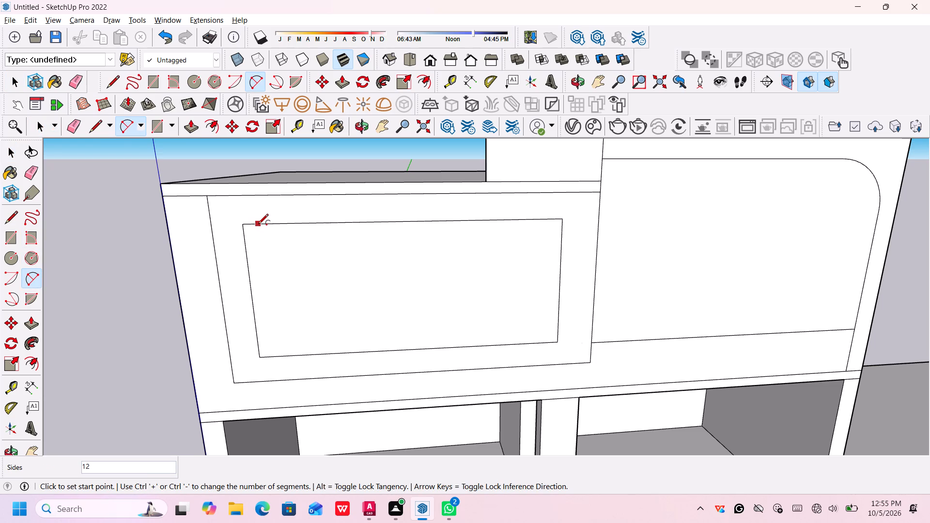
{"action": "left_click", "coordinate": [258, 225]}
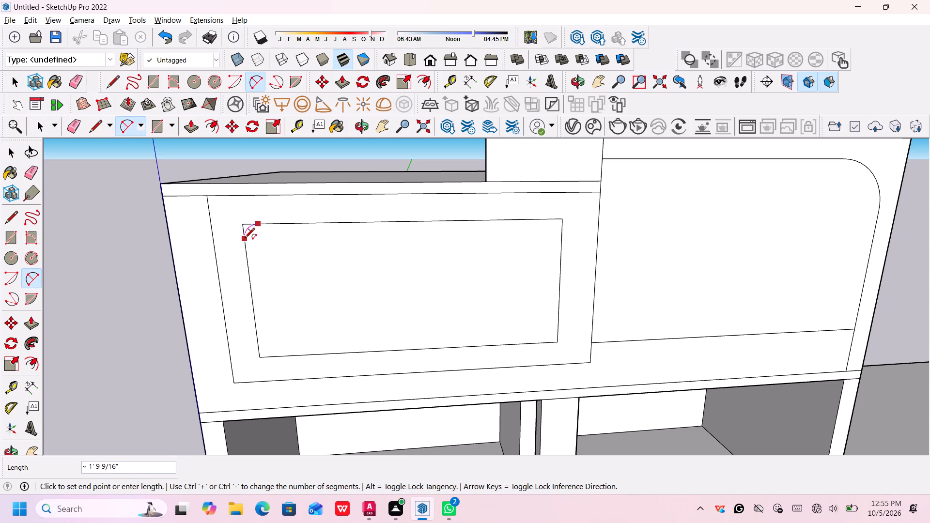
{"action": "left_click", "coordinate": [245, 239]}
{"action": "double_click", "coordinate": [245, 239]}
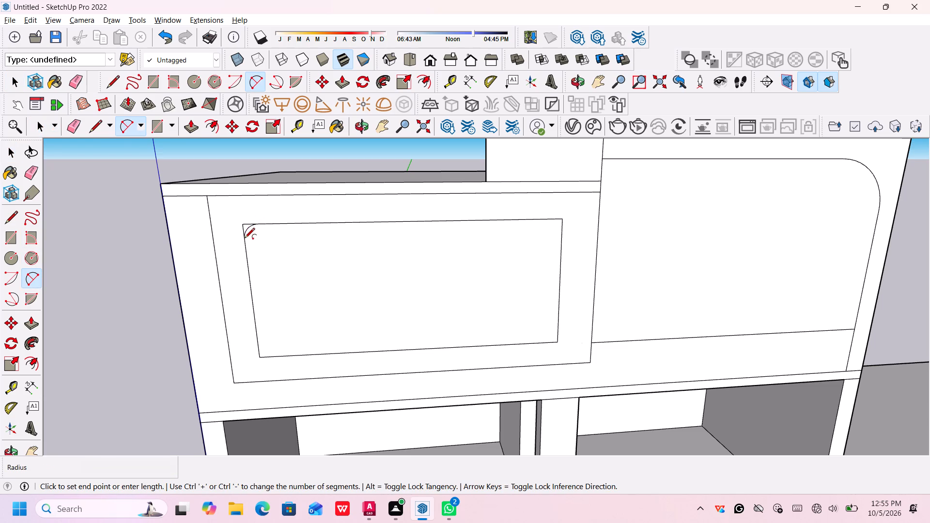
{"action": "left_click", "coordinate": [547, 221]}
{"action": "double_click", "coordinate": [562, 234]}
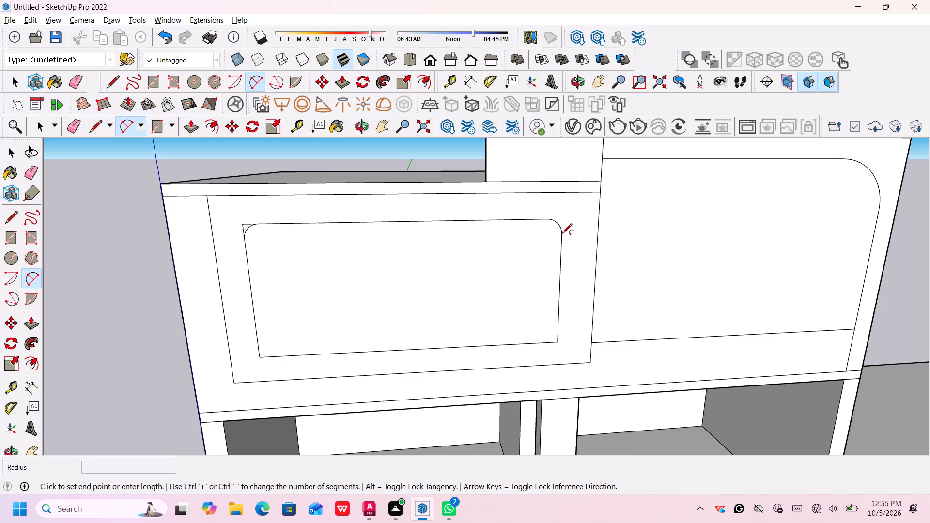
{"action": "left_click", "coordinate": [256, 346]}
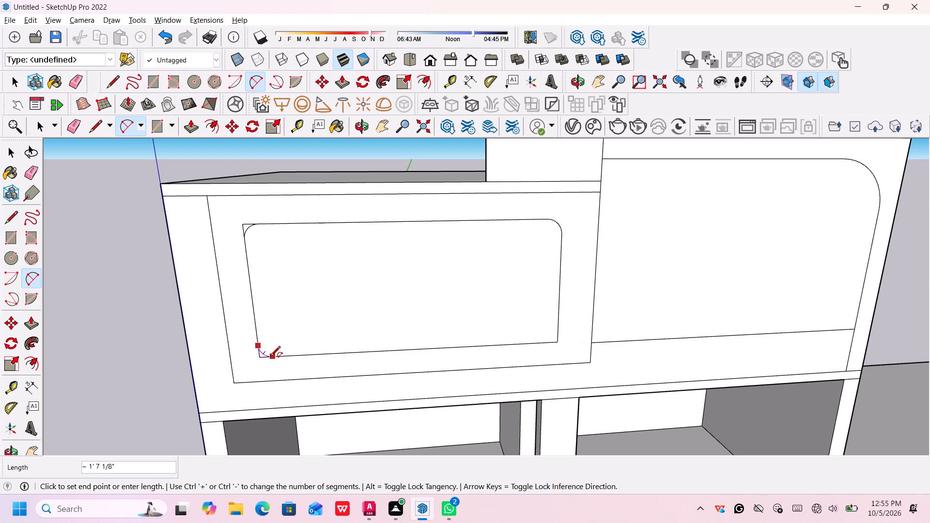
{"action": "double_click", "coordinate": [270, 357]}
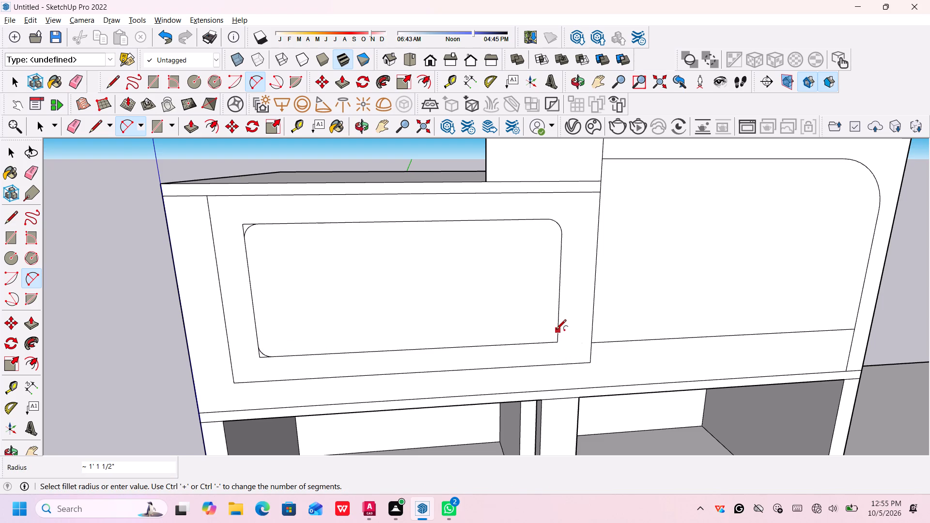
{"action": "left_click", "coordinate": [556, 330]}
{"action": "double_click", "coordinate": [542, 345]}
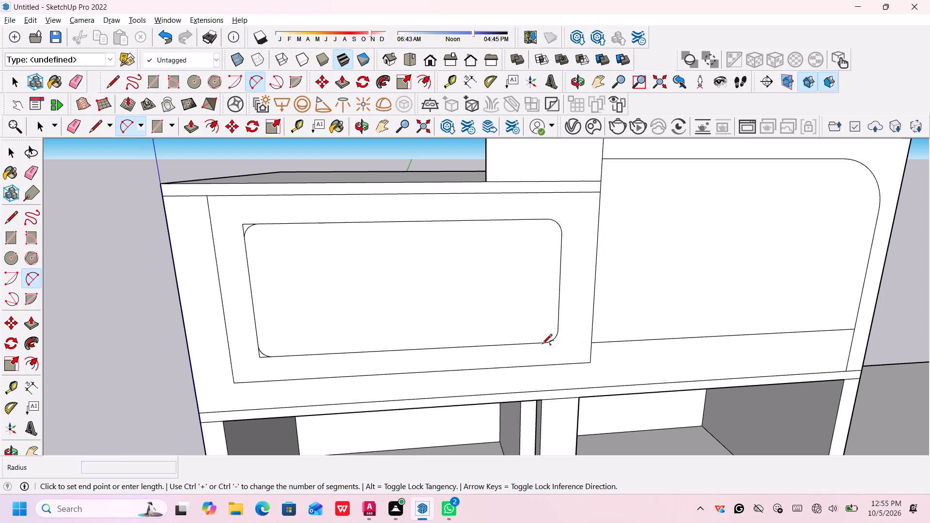
Delete the two untrimmed arcs at the inner rectangle's upper-left and lower-left corners.
{"action": "scroll", "coordinate": [271, 348], "scroll_direction": "up", "scroll_amount": 5}
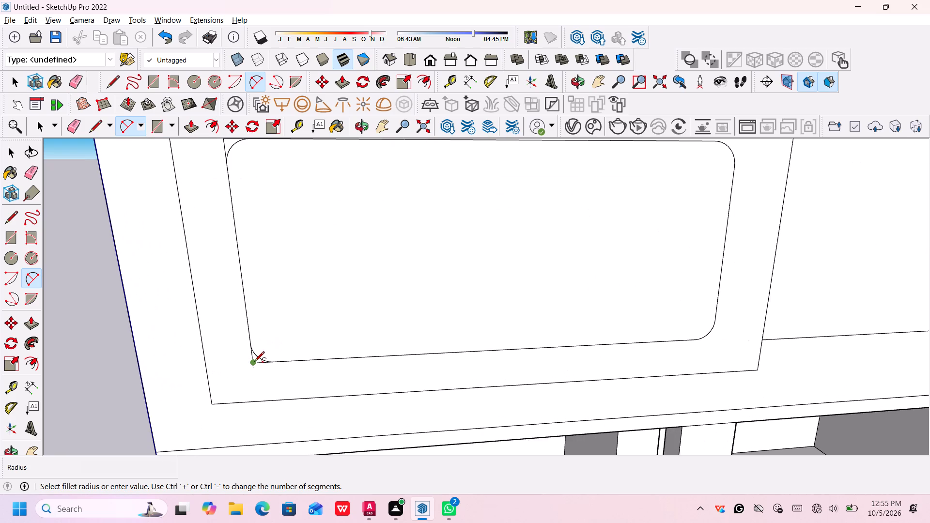
{"action": "scroll", "coordinate": [254, 362], "scroll_direction": "down", "scroll_amount": 3}
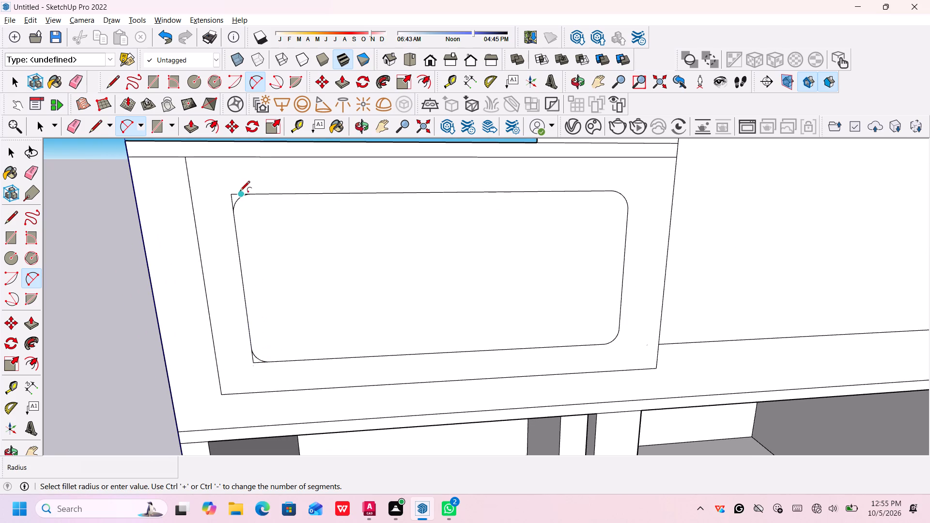
{"action": "key", "text": "space"}
{"action": "left_click", "coordinate": [235, 192]}
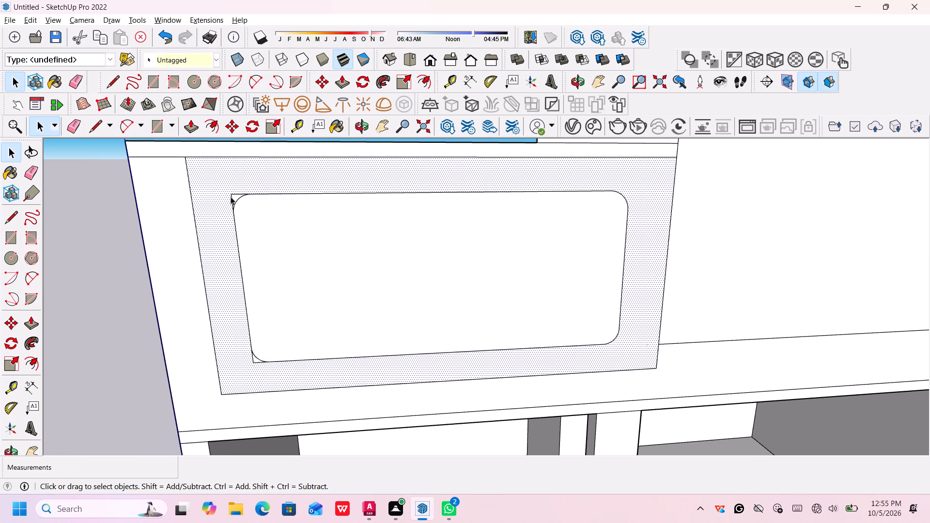
{"action": "scroll", "coordinate": [232, 197], "scroll_direction": "up", "scroll_amount": 5}
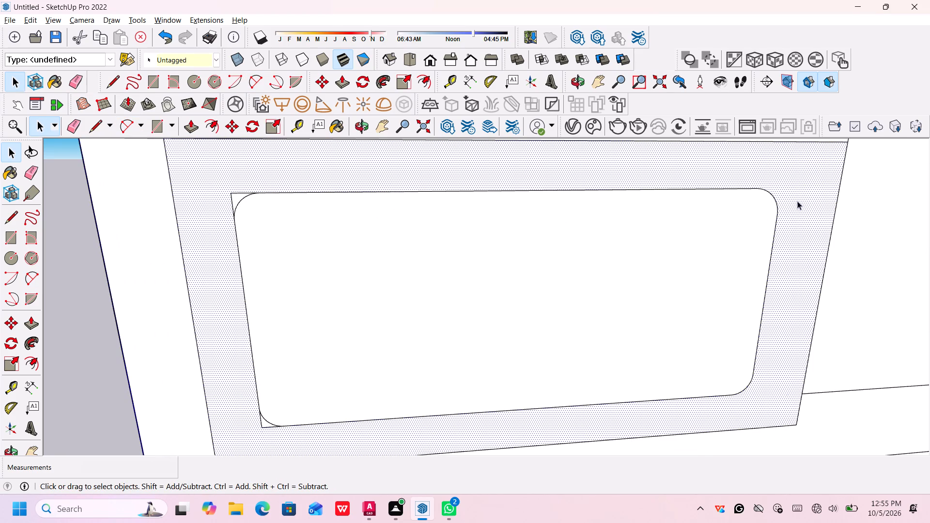
{"action": "key", "text": "space"}
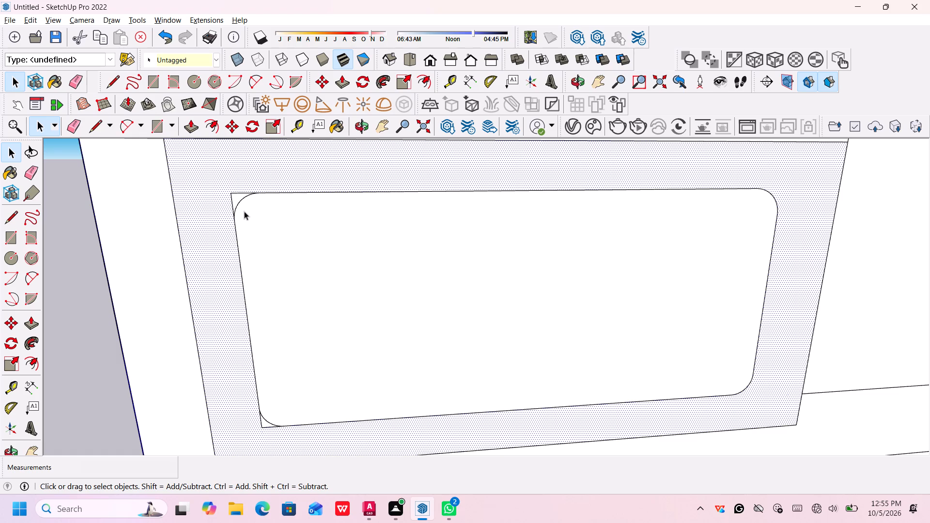
{"action": "left_click", "coordinate": [238, 201]}
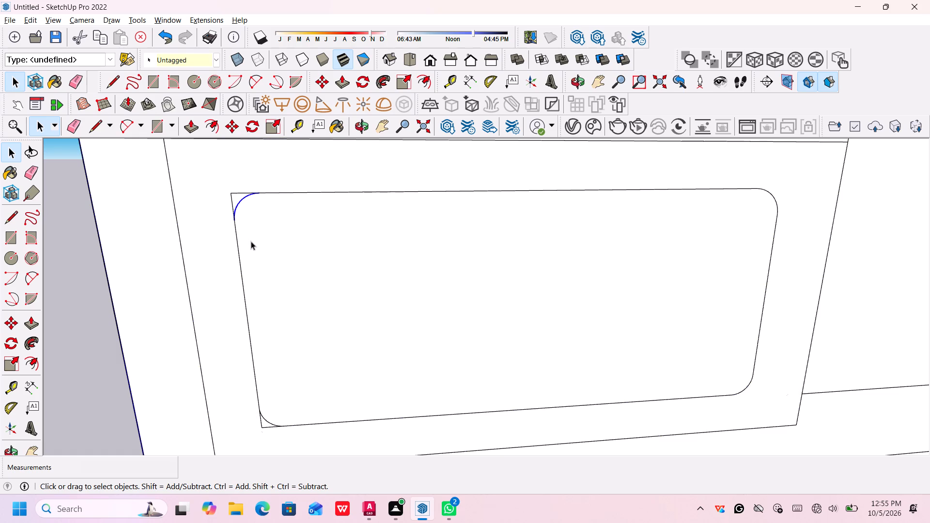
{"action": "key", "text": "Delete"}
{"action": "left_click", "coordinate": [266, 418]}
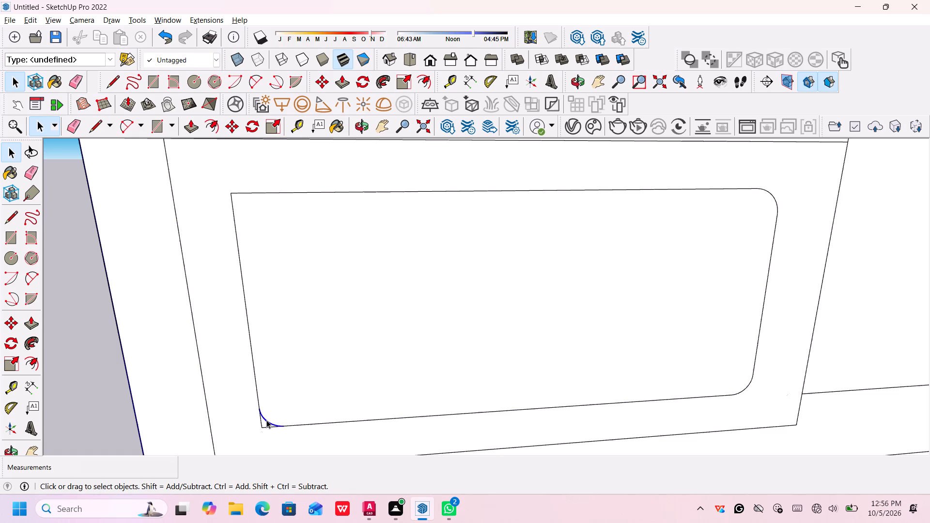
{"action": "key", "text": "space"}
{"action": "key", "text": "Delete"}
Round the inner rectangle's upper-left and lower-left corners with trimmed tangent two-point arcs, about 1' 7" across at the upper-left.
{"action": "left_click", "coordinate": [31, 281]}
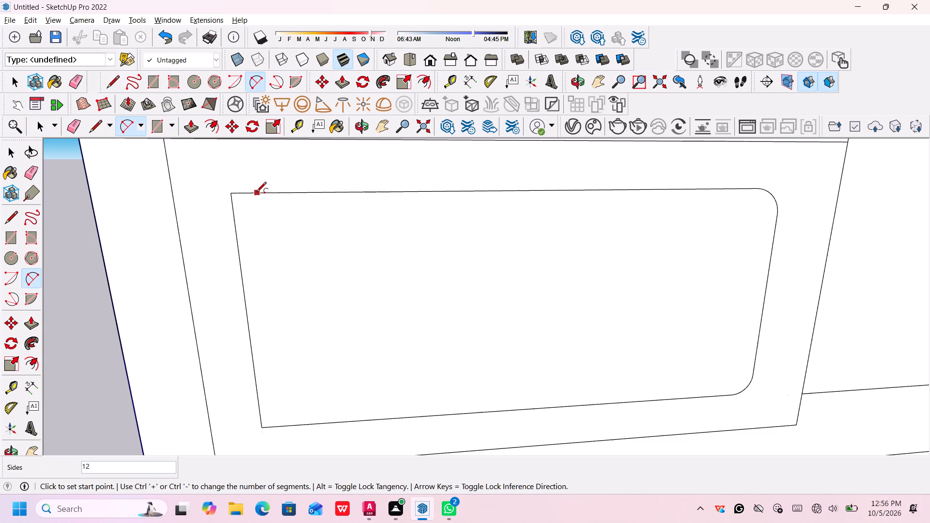
{"action": "left_click", "coordinate": [256, 193]}
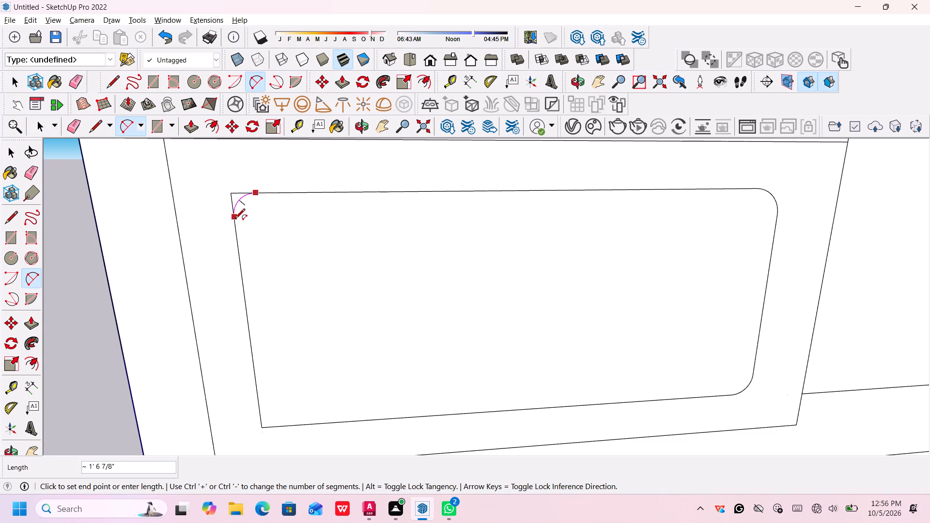
{"action": "double_click", "coordinate": [235, 219]}
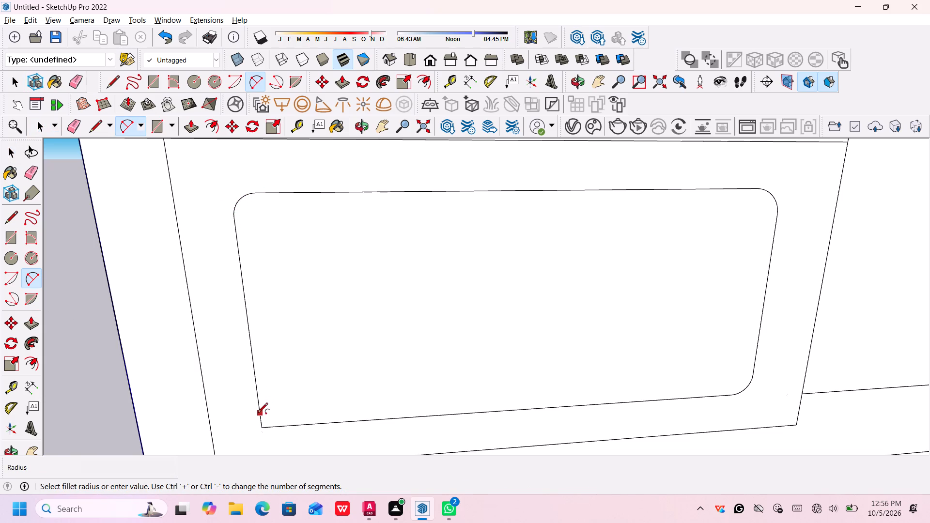
{"action": "left_click", "coordinate": [257, 412]}
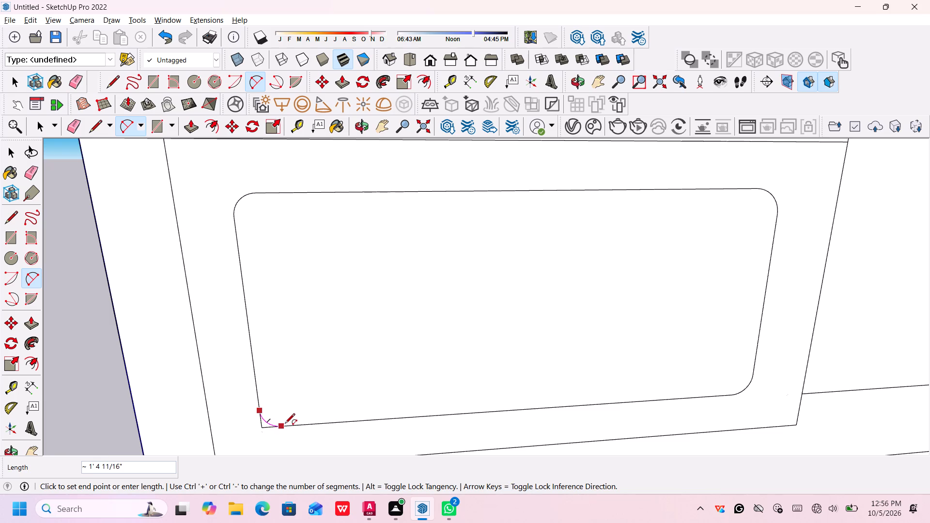
{"action": "double_click", "coordinate": [283, 427]}
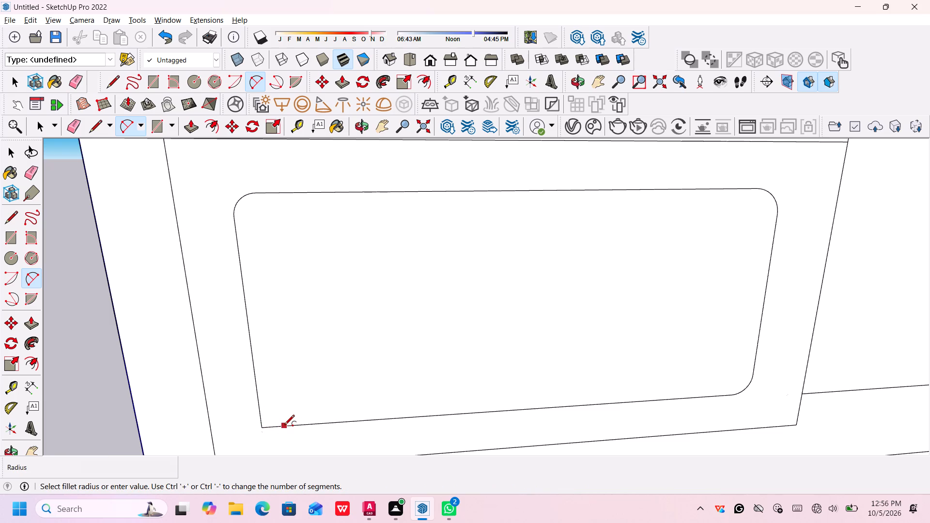
{"action": "left_click", "coordinate": [285, 426]}
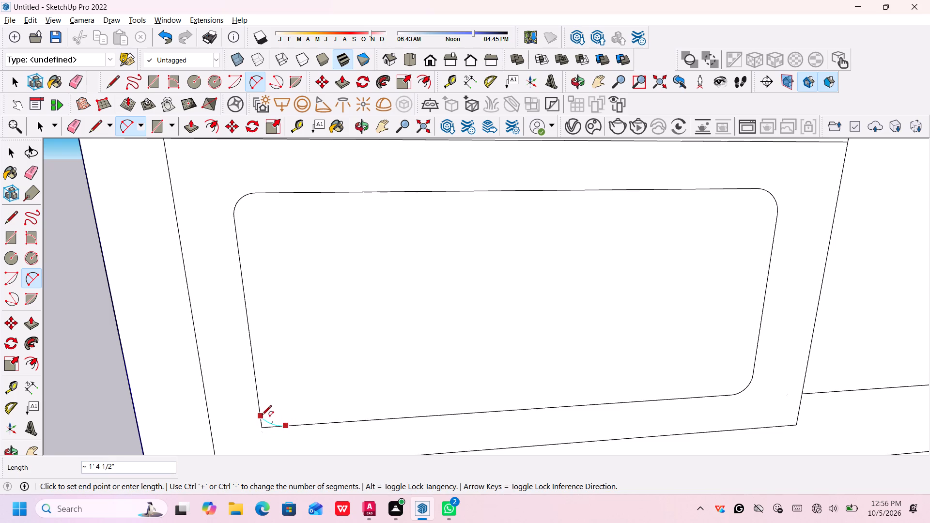
{"action": "double_click", "coordinate": [257, 408]}
Select the rounded-corner face inside the rectangular frame on the upper-floor front facade.
{"action": "scroll", "coordinate": [311, 407], "scroll_direction": "down", "scroll_amount": 7}
{"action": "middle_click_drag", "start_coordinate": [435, 380], "coordinate": [420, 316]}
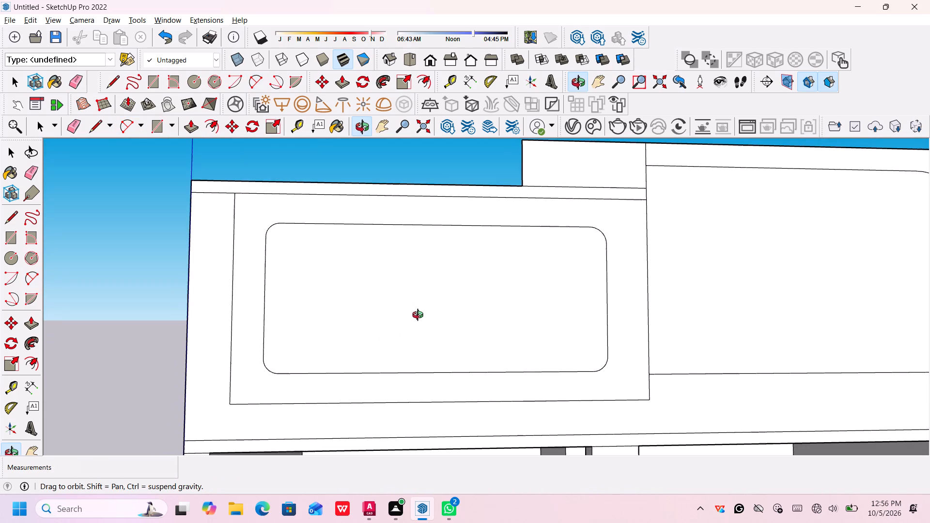
{"action": "middle_click_drag", "start_coordinate": [420, 316], "coordinate": [420, 315]}
{"action": "middle_click", "coordinate": [418, 318]}
{"action": "key", "text": "space"}
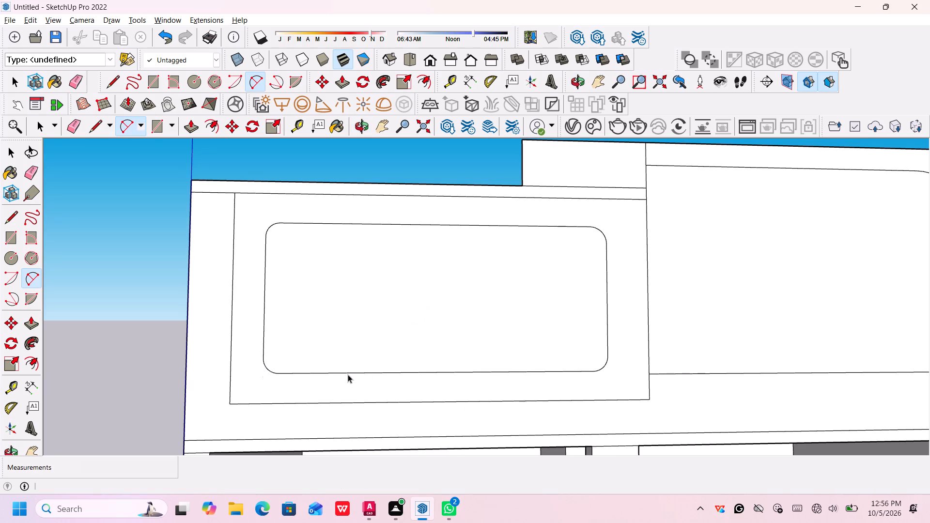
{"action": "left_click", "coordinate": [595, 227]}
{"action": "left_click", "coordinate": [580, 226]}
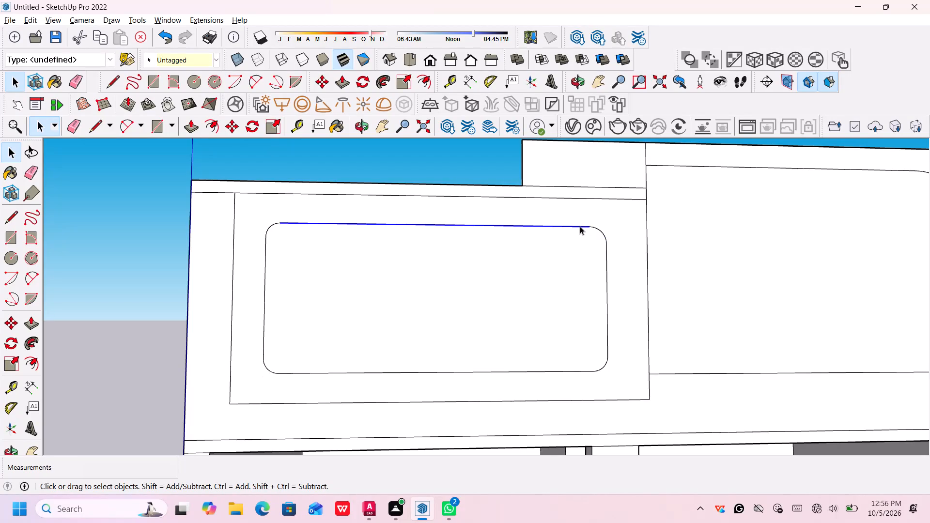
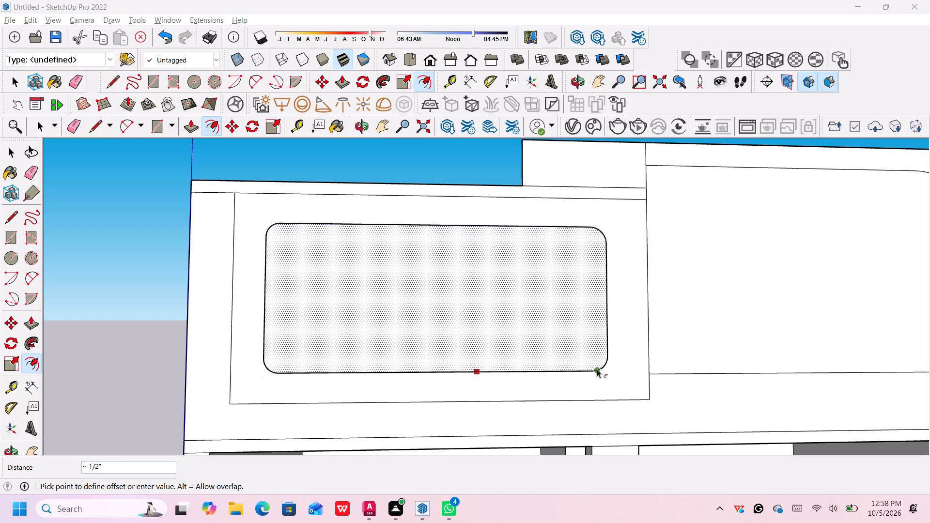
Offset the rounded window outline inward by about 4 9/16" on the upper-floor front panel.
{"action": "key", "text": "6"}
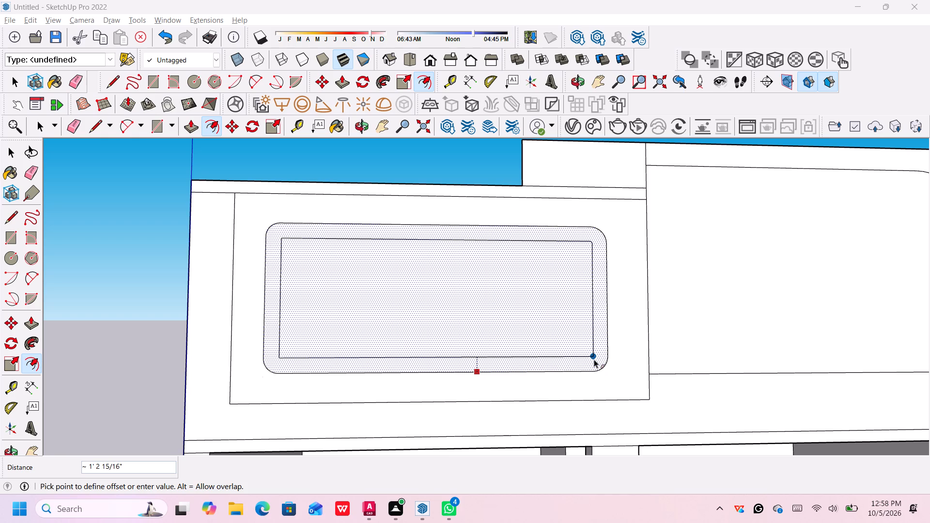
{"action": "key", "text": "shift+quotedbl"}
{"action": "key", "text": "Return"}
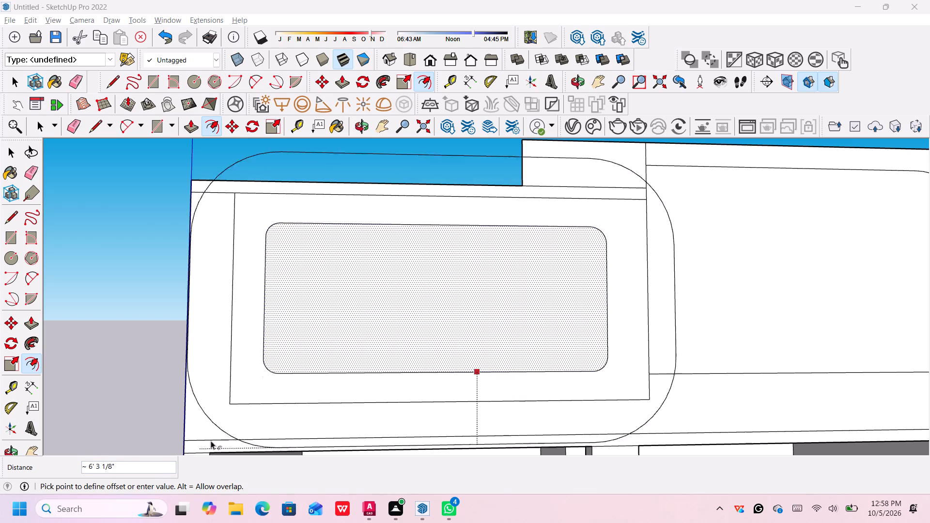
{"action": "type", "text": "6\""}
{"action": "key", "text": "Return"}
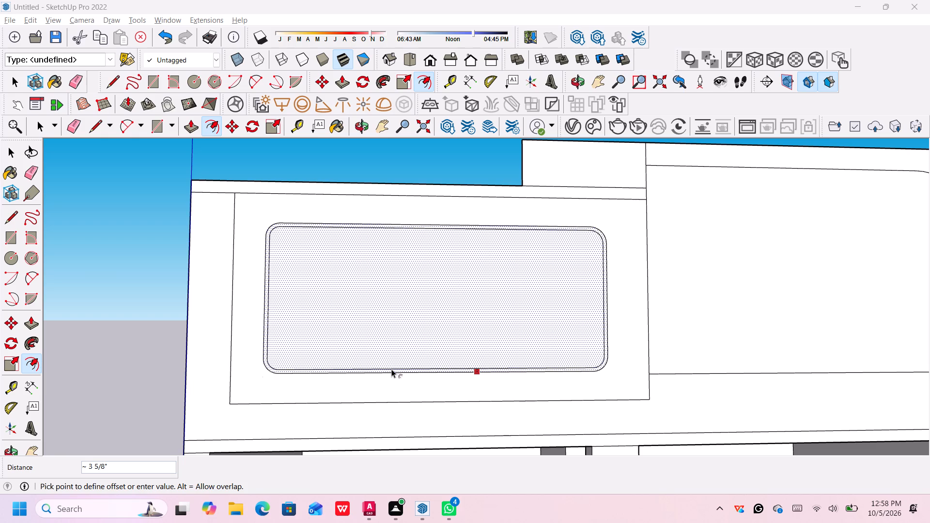
{"action": "type", "text": "4\""}
{"action": "key", "text": "Return"}
{"action": "key", "text": "4"}
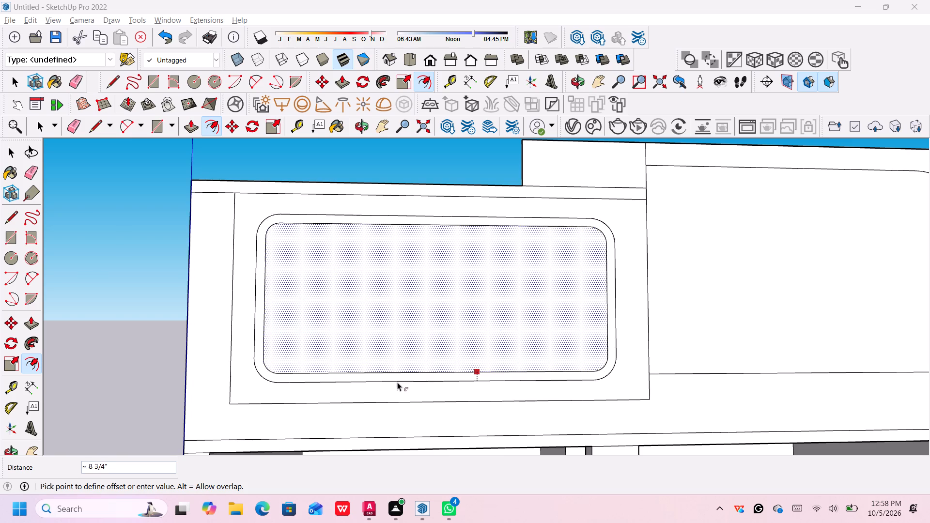
{"action": "key", "text": "4"}
{"action": "key", "text": "shift+quotedbl"}
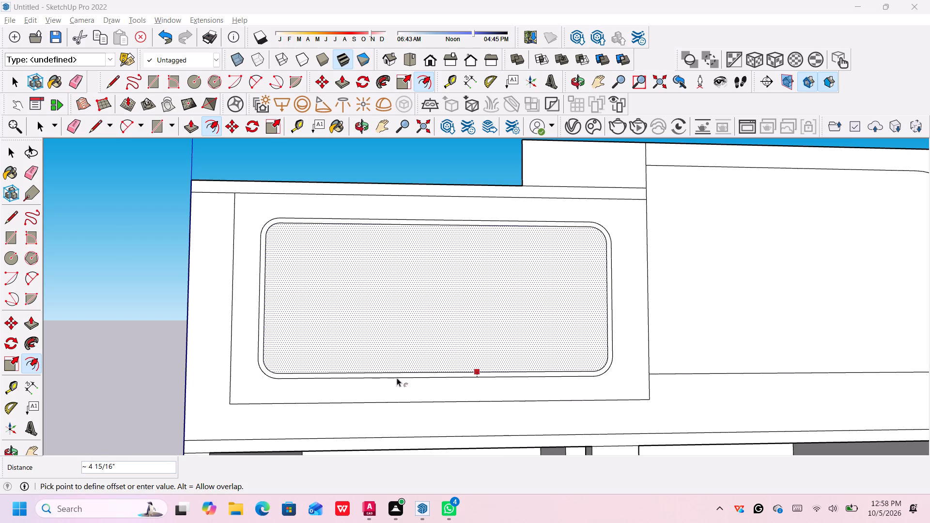
{"action": "key", "text": "Return"}
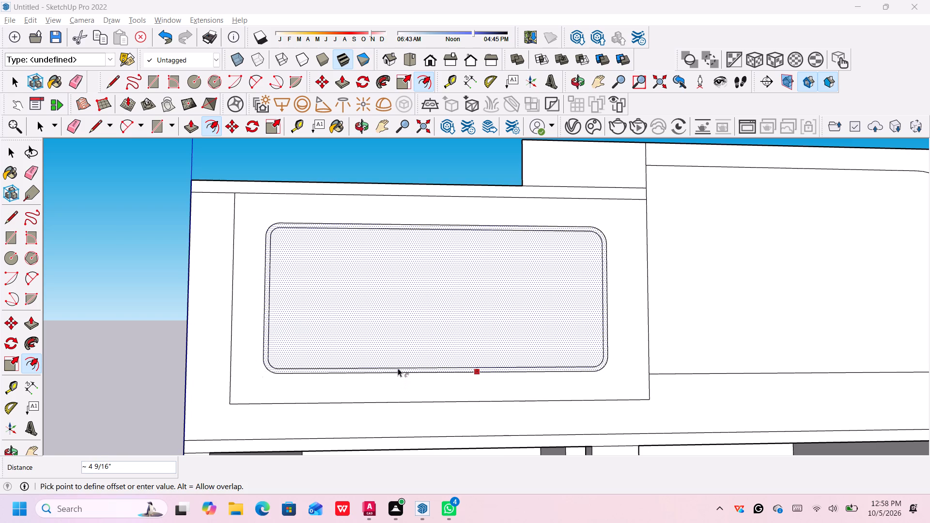
{"action": "left_click", "coordinate": [398, 368]}
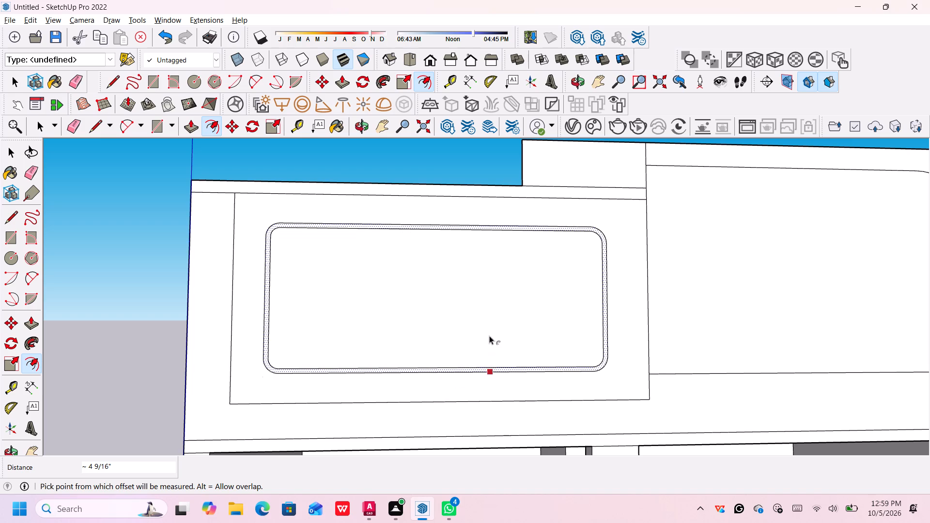
{"action": "key", "text": "space"}
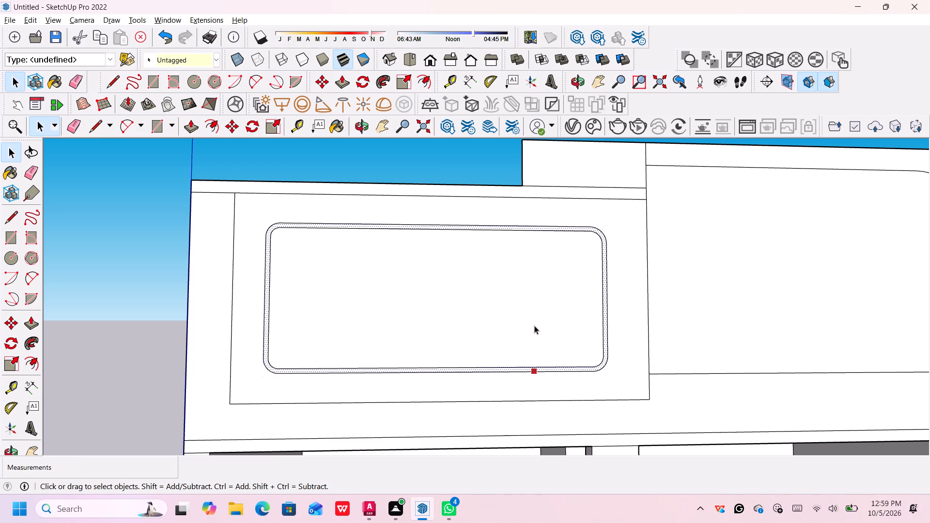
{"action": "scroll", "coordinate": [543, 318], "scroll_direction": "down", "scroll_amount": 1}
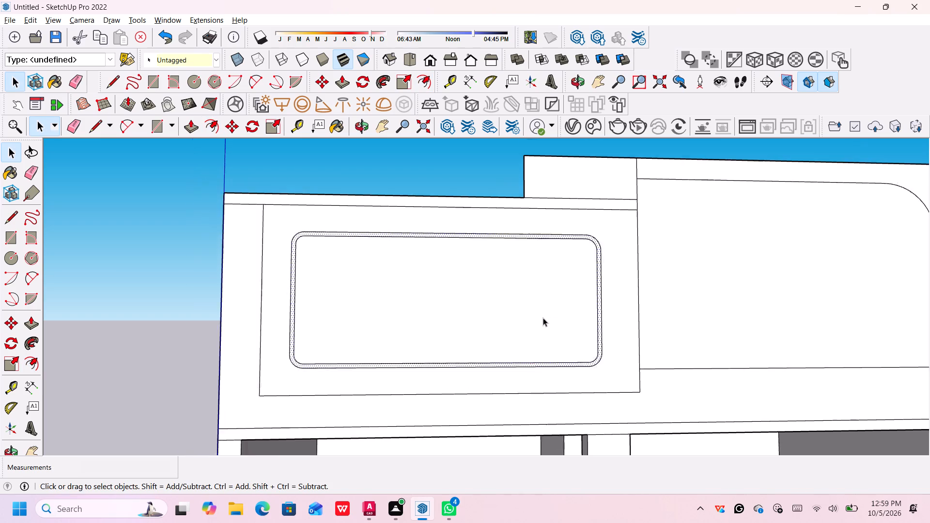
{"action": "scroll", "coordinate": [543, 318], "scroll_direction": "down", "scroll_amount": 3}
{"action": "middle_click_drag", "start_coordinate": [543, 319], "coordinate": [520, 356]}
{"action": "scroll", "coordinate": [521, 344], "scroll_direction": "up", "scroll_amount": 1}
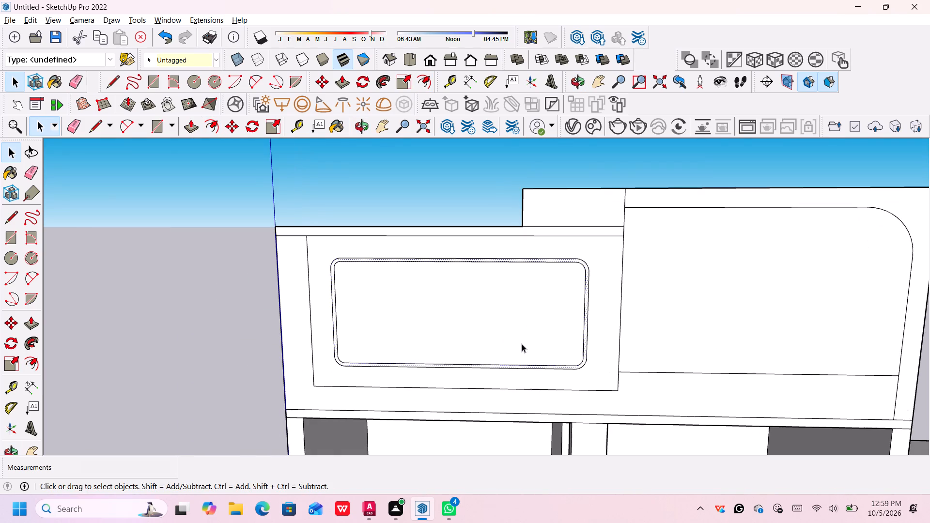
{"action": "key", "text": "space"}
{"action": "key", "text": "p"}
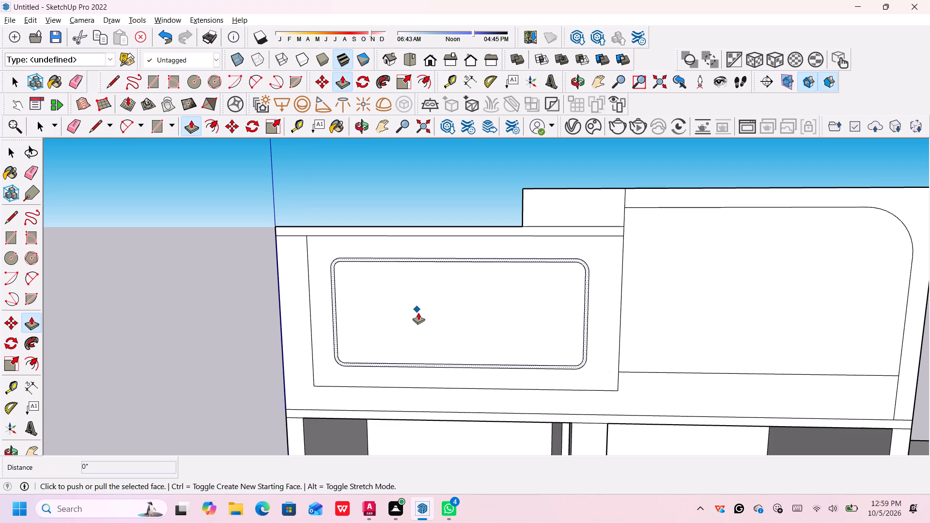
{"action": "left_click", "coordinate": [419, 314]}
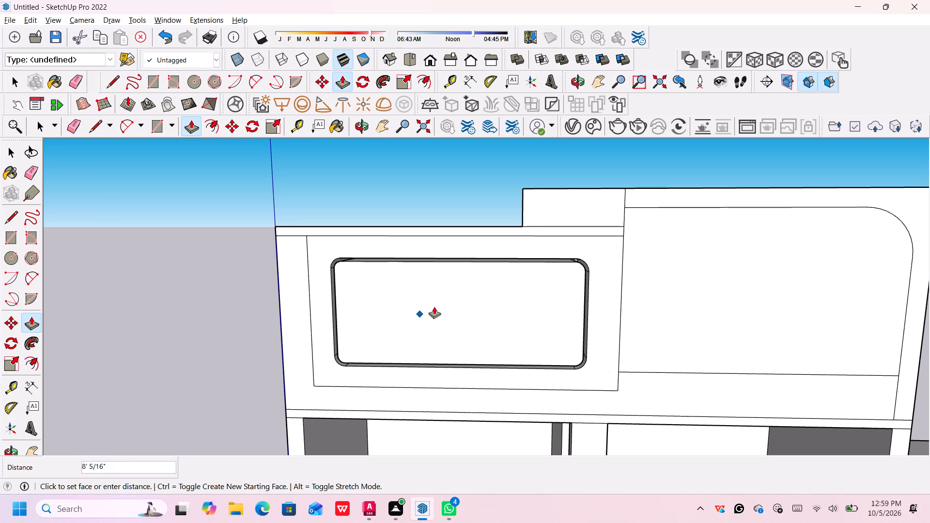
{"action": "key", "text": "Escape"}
Delete the face inside the inner rounded outline to open up the window.
{"action": "key", "text": "space"}
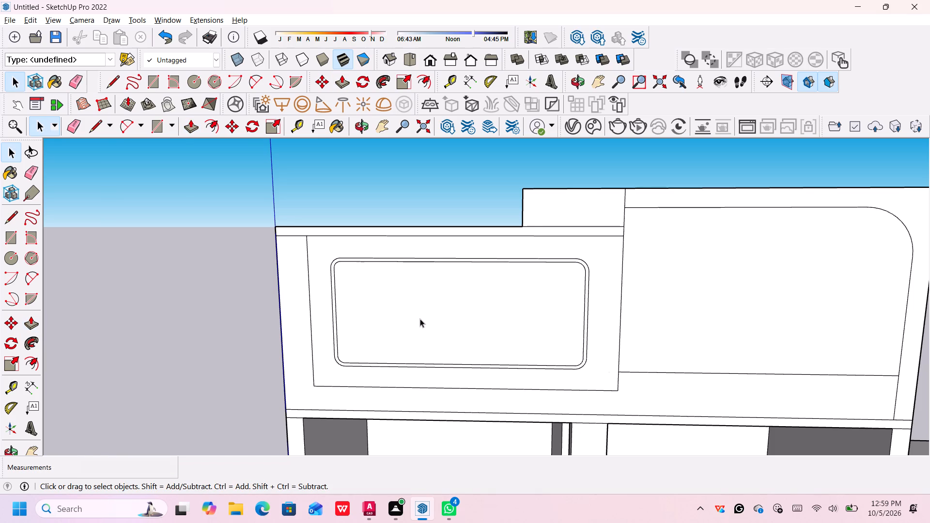
{"action": "left_click", "coordinate": [420, 319]}
{"action": "key", "text": "Delete"}
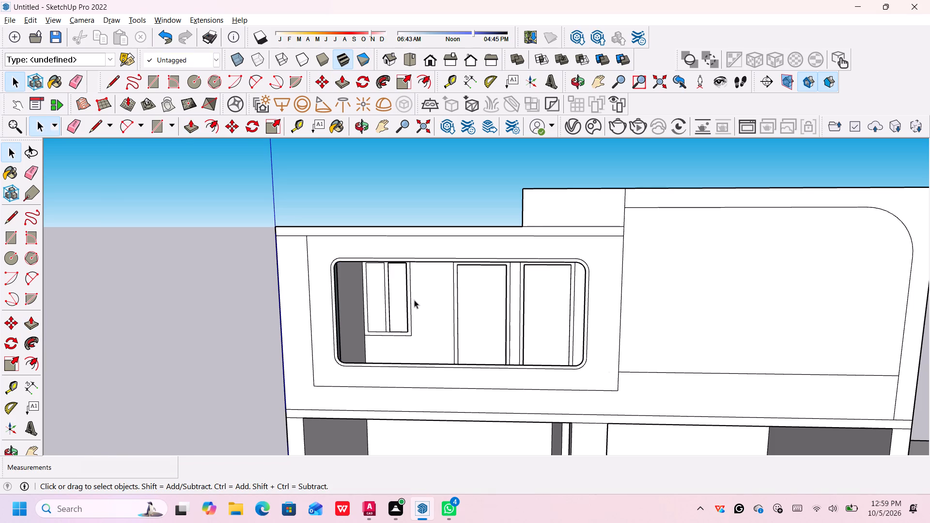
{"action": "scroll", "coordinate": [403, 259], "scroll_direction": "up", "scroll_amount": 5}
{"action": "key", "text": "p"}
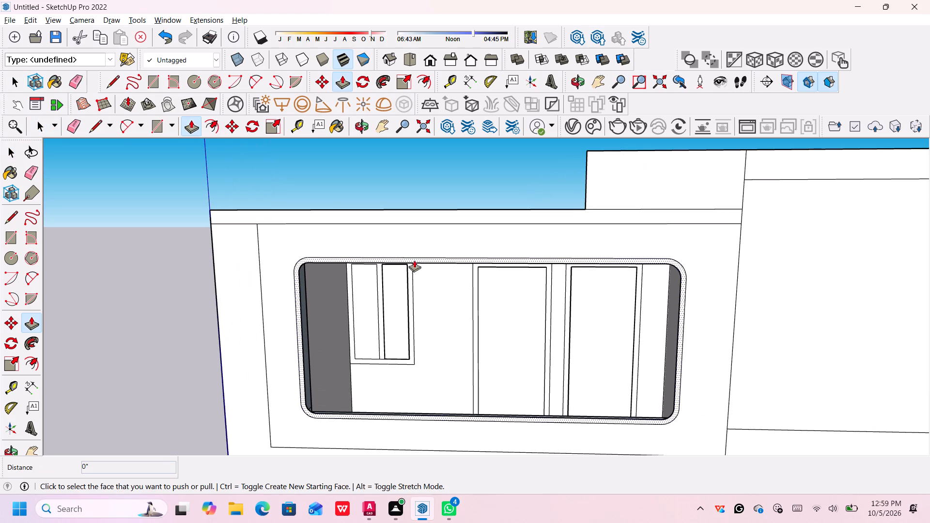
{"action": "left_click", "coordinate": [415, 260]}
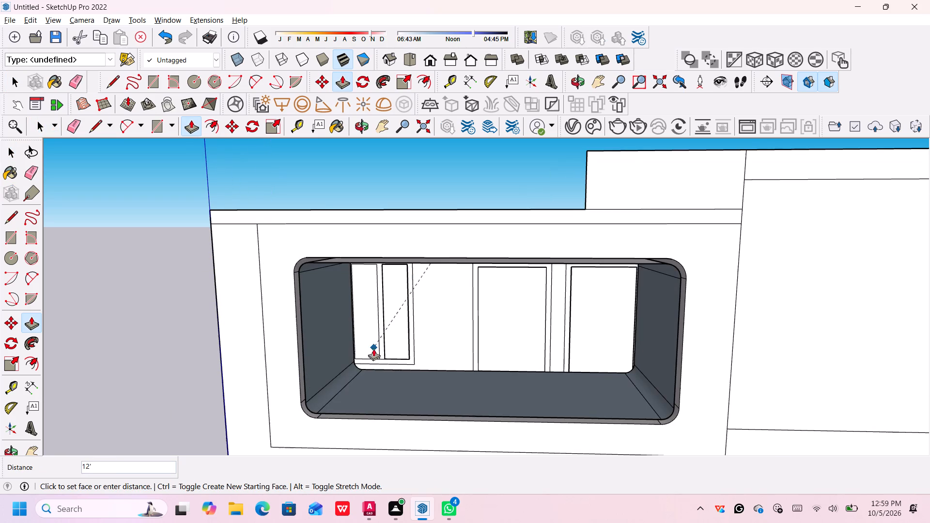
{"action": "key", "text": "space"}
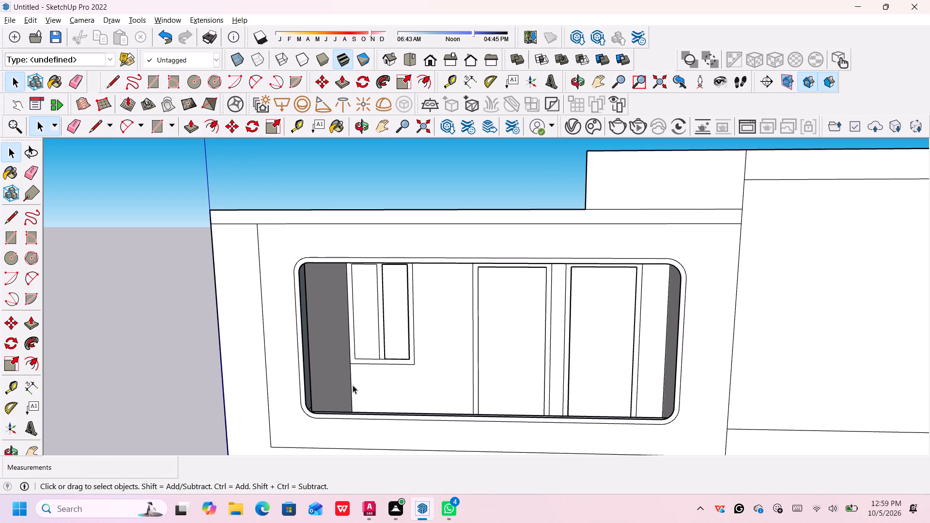
Push/Pull the narrow rounded frame face around the window opening outward by 1'.
{"action": "scroll", "coordinate": [356, 382], "scroll_direction": "down", "scroll_amount": 3}
{"action": "middle_click_drag", "start_coordinate": [369, 367], "coordinate": [378, 344]}
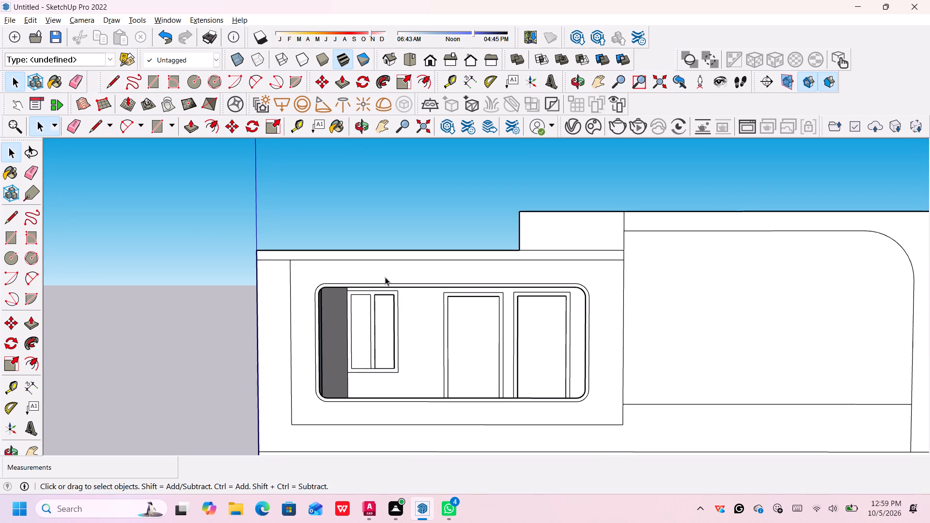
{"action": "scroll", "coordinate": [382, 283], "scroll_direction": "up", "scroll_amount": 5}
{"action": "scroll", "coordinate": [387, 285], "scroll_direction": "down", "scroll_amount": 3}
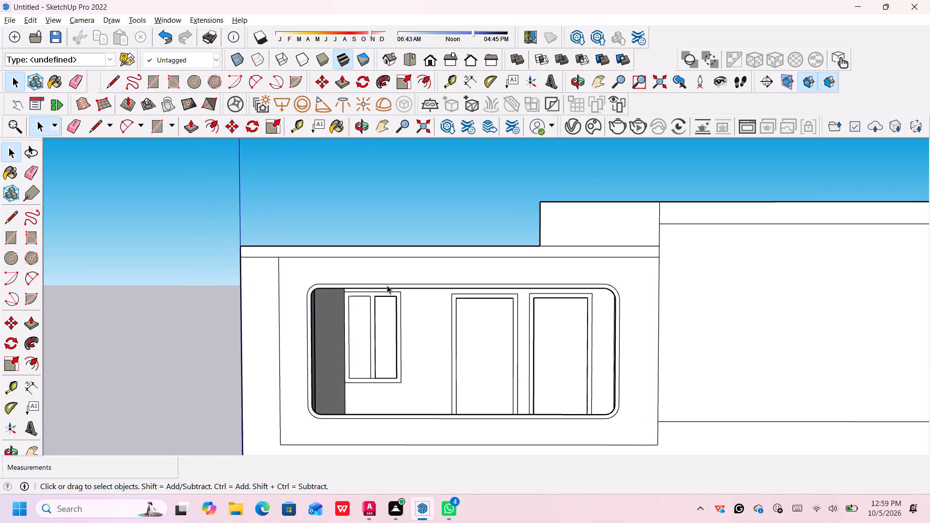
{"action": "key", "text": "p"}
{"action": "scroll", "coordinate": [397, 281], "scroll_direction": "up", "scroll_amount": 3}
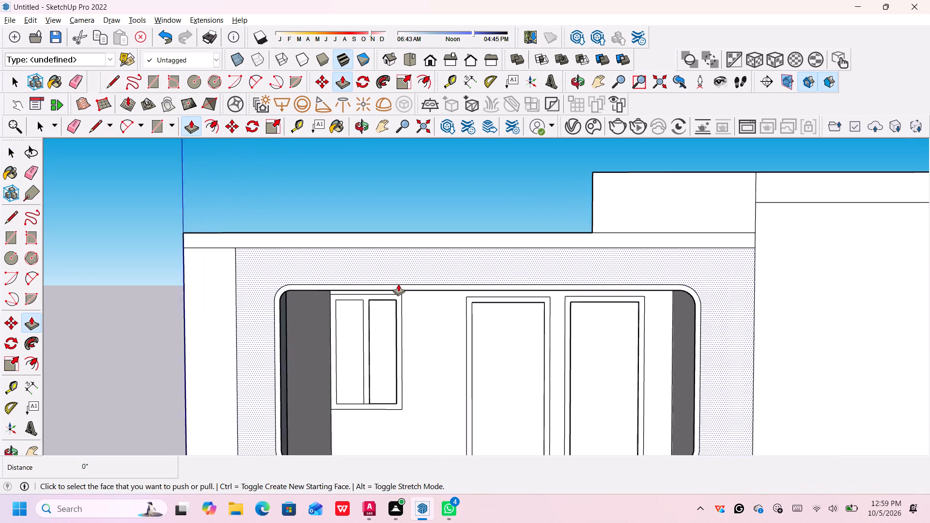
{"action": "scroll", "coordinate": [398, 284], "scroll_direction": "up", "scroll_amount": 2}
{"action": "left_click", "coordinate": [402, 288]}
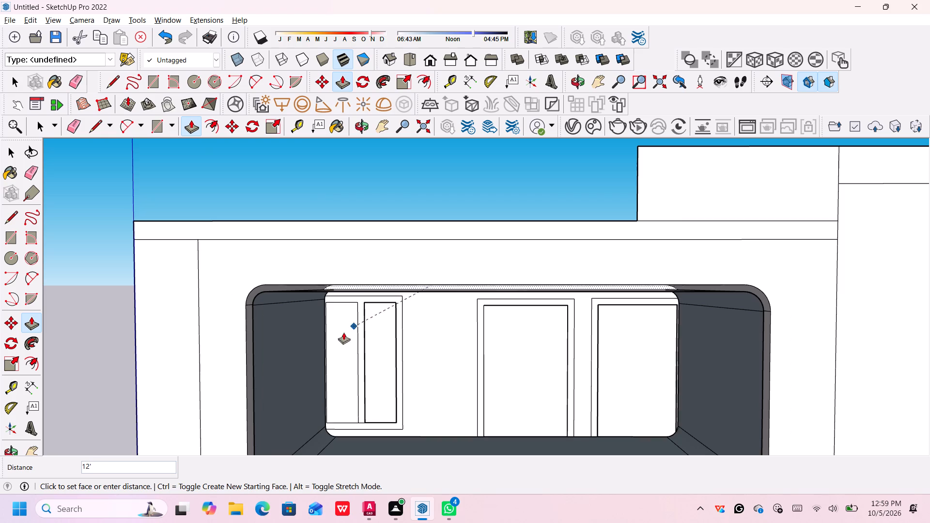
{"action": "scroll", "coordinate": [272, 353], "scroll_direction": "down", "scroll_amount": 2}
{"action": "middle_click_drag", "start_coordinate": [269, 355], "coordinate": [234, 394]}
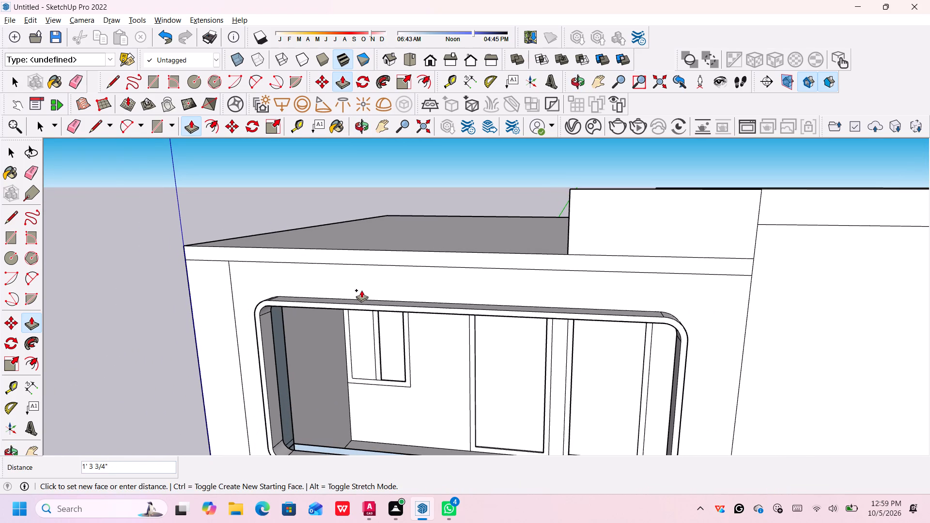
{"action": "scroll", "coordinate": [358, 296], "scroll_direction": "down", "scroll_amount": 4}
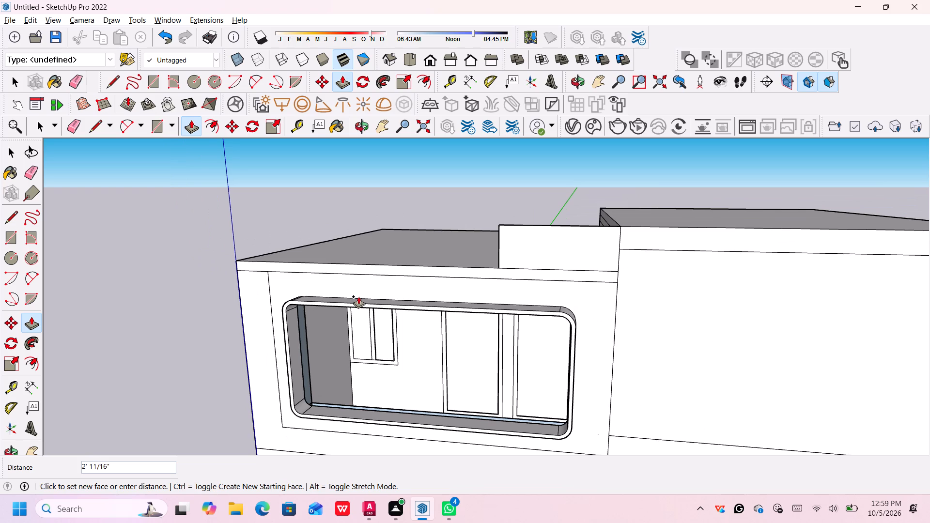
{"action": "key", "text": "1"}
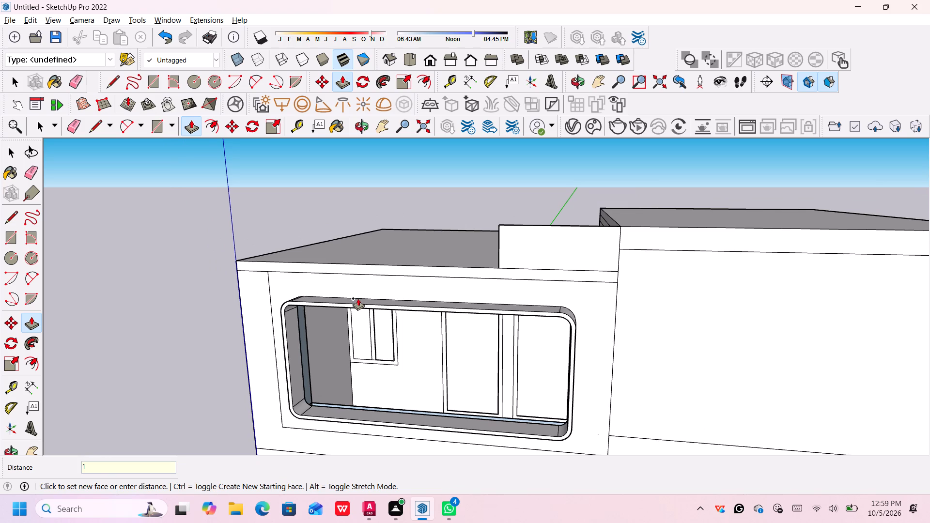
{"action": "key", "text": "apostrophe"}
{"action": "key", "text": "Return"}
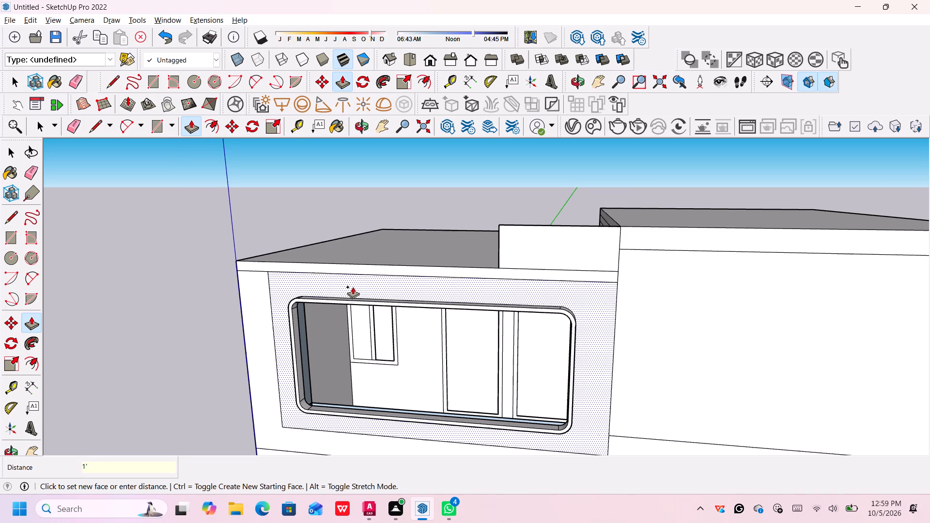
Push/Pull the rectangular panel face surrounding the window frame outward by 1.5'.
{"action": "left_click", "coordinate": [354, 287]}
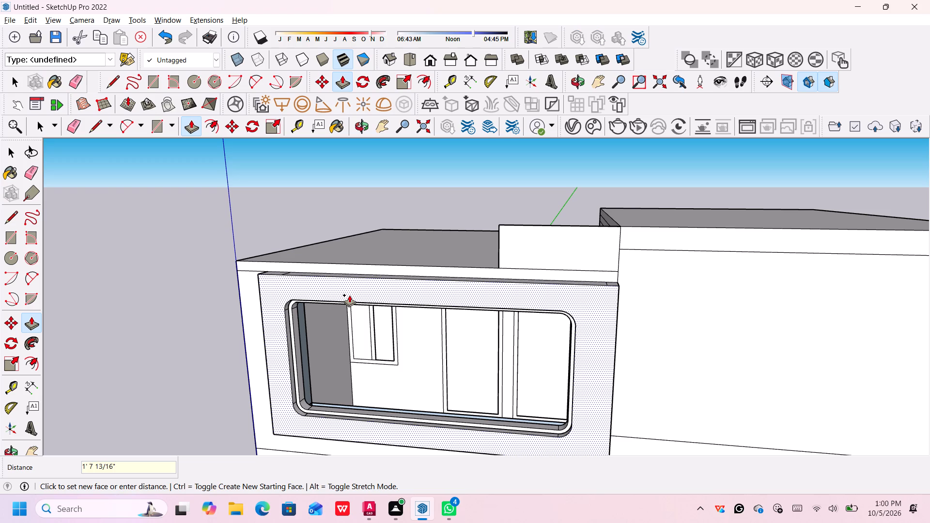
{"action": "key", "text": "1"}
{"action": "type", "text": ".5"}
{"action": "key", "text": "apostrophe"}
{"action": "key", "text": "Return"}
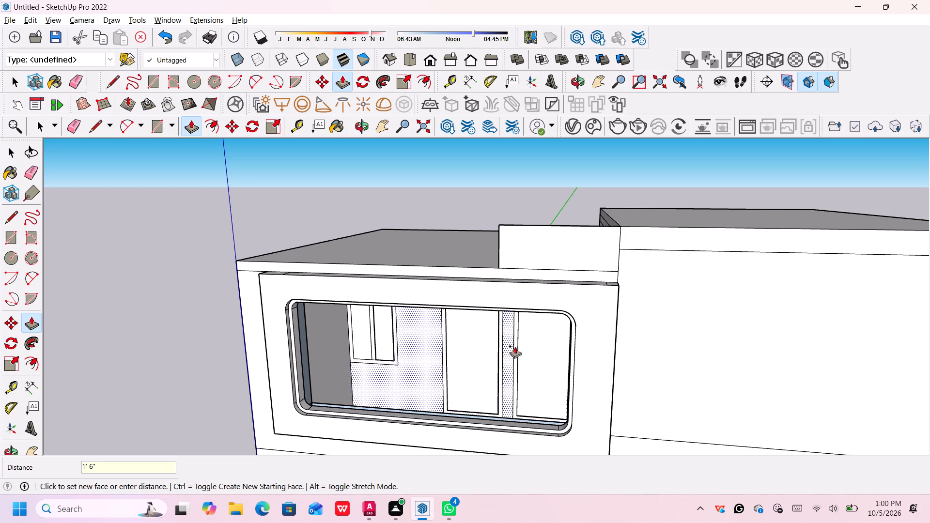
Examine the projecting window surround and the whole building from the front, the side and below.
{"action": "middle_click_drag", "start_coordinate": [433, 425], "coordinate": [508, 364]}
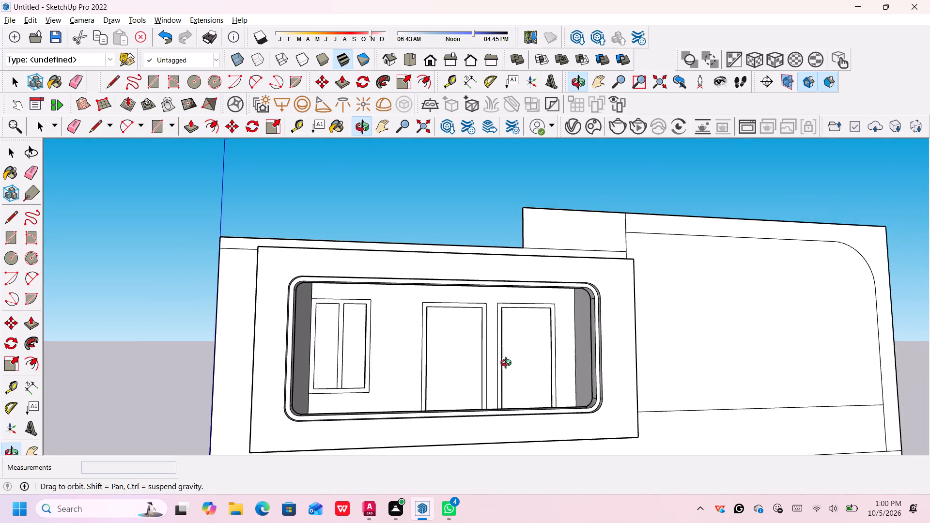
{"action": "middle_click_drag", "start_coordinate": [508, 364], "coordinate": [517, 366]}
{"action": "middle_click_drag", "start_coordinate": [652, 372], "coordinate": [566, 416]}
{"action": "scroll", "coordinate": [581, 406], "scroll_direction": "down", "scroll_amount": 6}
{"action": "middle_click_drag", "start_coordinate": [614, 424], "coordinate": [386, 374]}
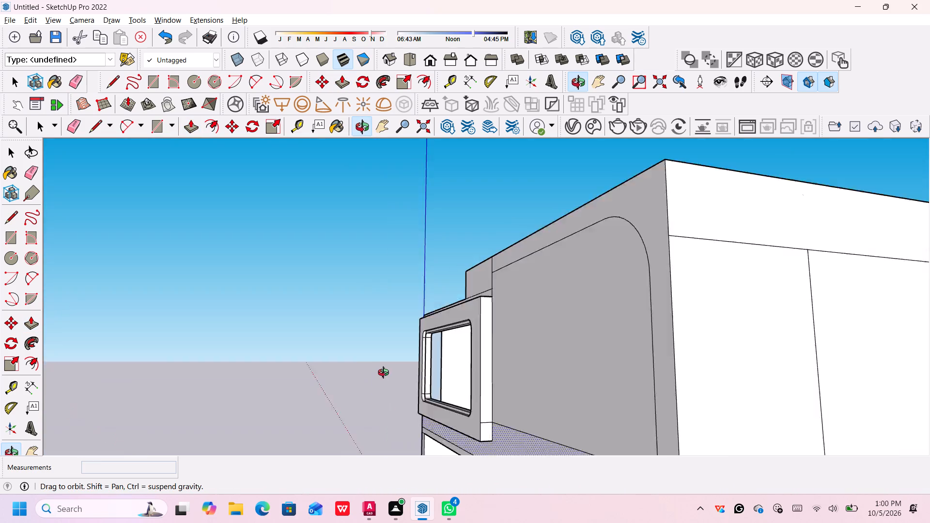
{"action": "middle_click_drag", "start_coordinate": [386, 374], "coordinate": [375, 381]}
{"action": "scroll", "coordinate": [411, 372], "scroll_direction": "down", "scroll_amount": 9}
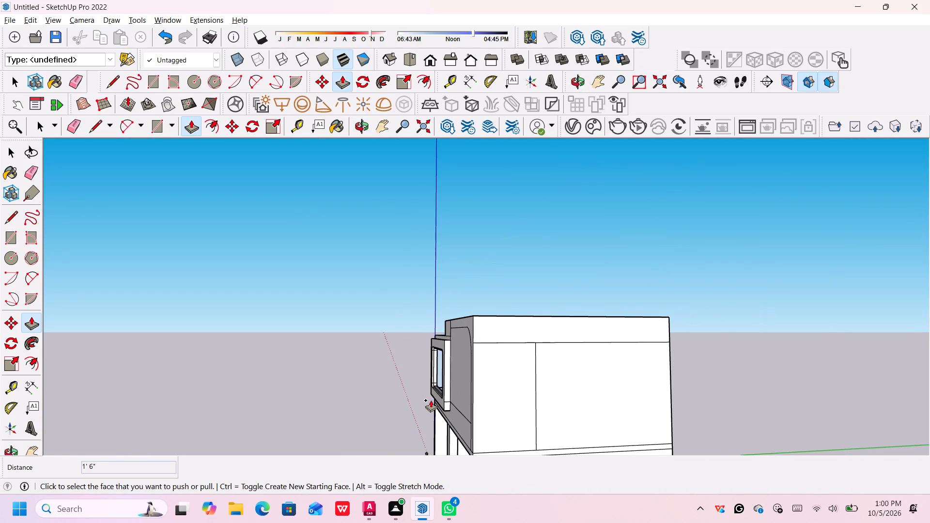
{"action": "middle_click_drag", "start_coordinate": [431, 401], "coordinate": [492, 311]}
{"action": "scroll", "coordinate": [483, 414], "scroll_direction": "down", "scroll_amount": 2}
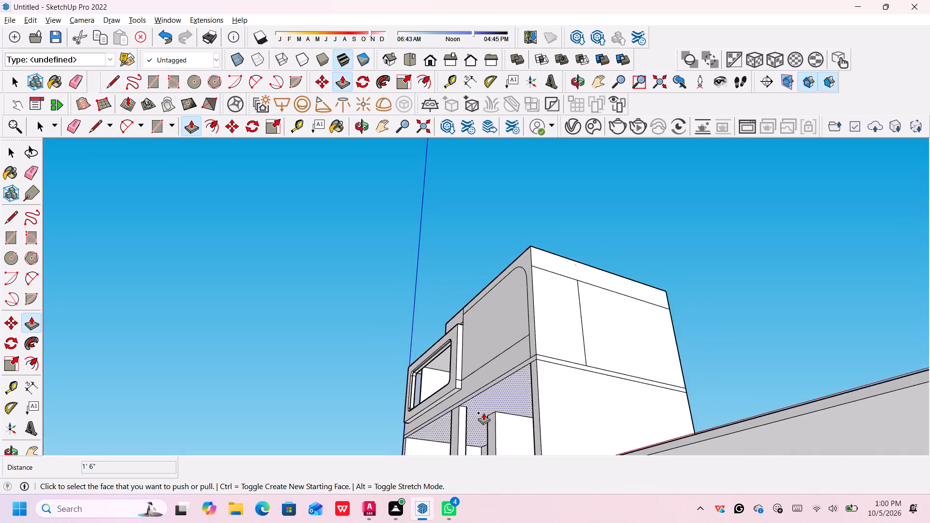
{"action": "scroll", "coordinate": [483, 413], "scroll_direction": "down", "scroll_amount": 9}
{"action": "scroll", "coordinate": [478, 430], "scroll_direction": "up", "scroll_amount": 1}
{"action": "middle_click_drag", "start_coordinate": [478, 430], "coordinate": [553, 417]}
{"action": "middle_click", "coordinate": [553, 417]}
{"action": "middle_click_drag", "start_coordinate": [553, 417], "coordinate": [581, 503]}
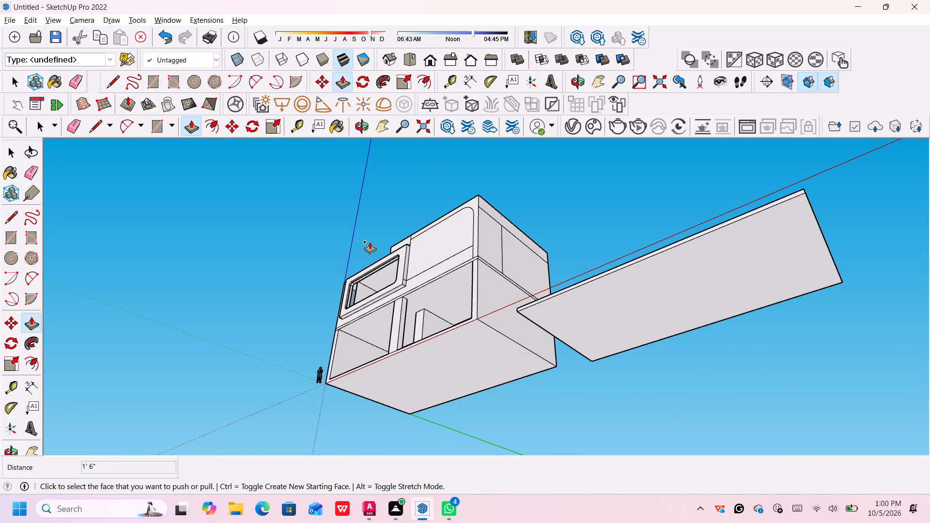
Examine the window surround's projection and the facade's proportions from the front, the side and below.
{"action": "middle_click_drag", "start_coordinate": [393, 279], "coordinate": [463, 399]}
{"action": "middle_click_drag", "start_coordinate": [336, 311], "coordinate": [459, 343]}
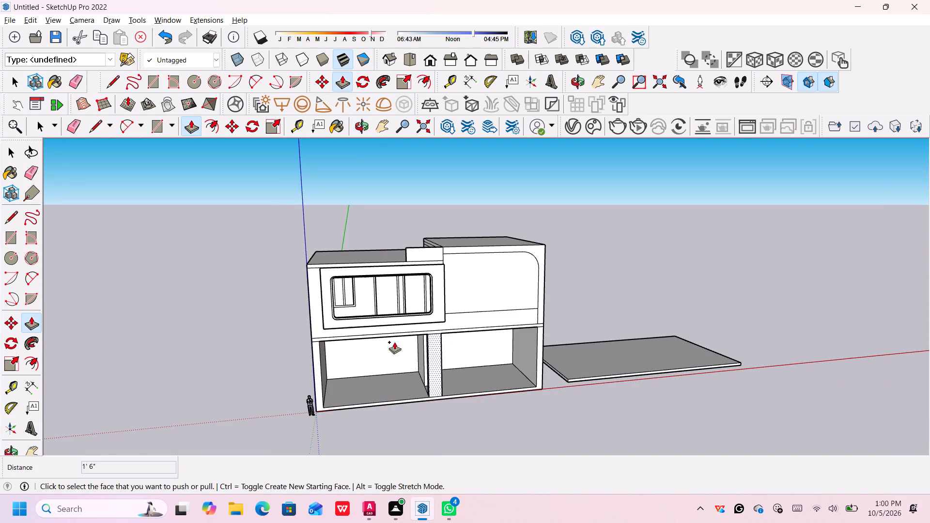
{"action": "middle_click_drag", "start_coordinate": [359, 341], "coordinate": [404, 278]}
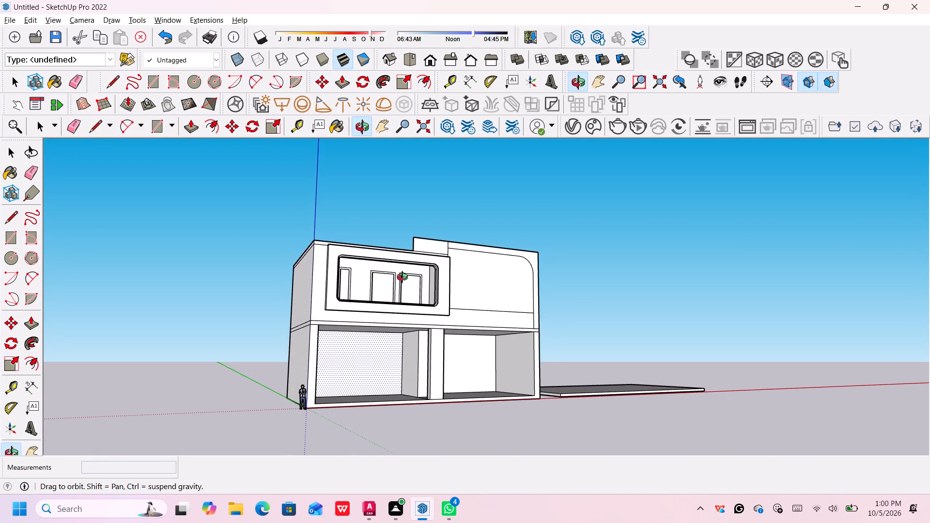
{"action": "middle_click_drag", "start_coordinate": [404, 278], "coordinate": [403, 279]}
{"action": "middle_click", "coordinate": [403, 280]}
{"action": "middle_click", "coordinate": [403, 280]}
{"action": "middle_click", "coordinate": [396, 270]}
{"action": "middle_click_drag", "start_coordinate": [460, 359], "coordinate": [424, 308]}
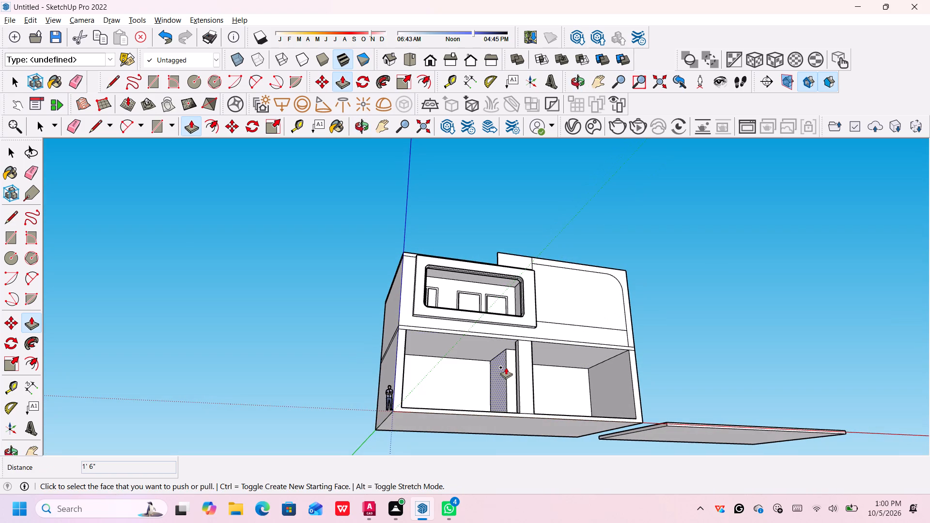
{"action": "middle_click_drag", "start_coordinate": [506, 369], "coordinate": [469, 430]}
{"action": "middle_click_drag", "start_coordinate": [469, 430], "coordinate": [450, 434]}
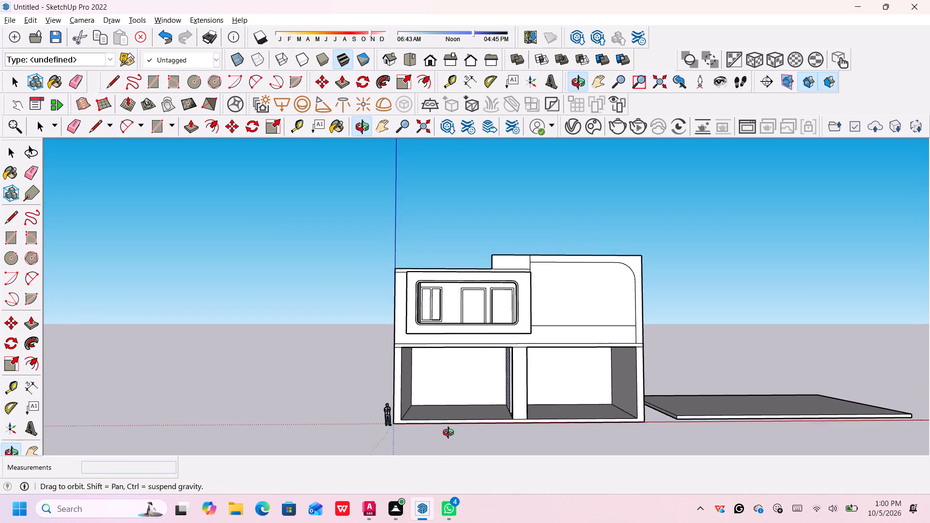
{"action": "middle_click_drag", "start_coordinate": [450, 434], "coordinate": [442, 436]}
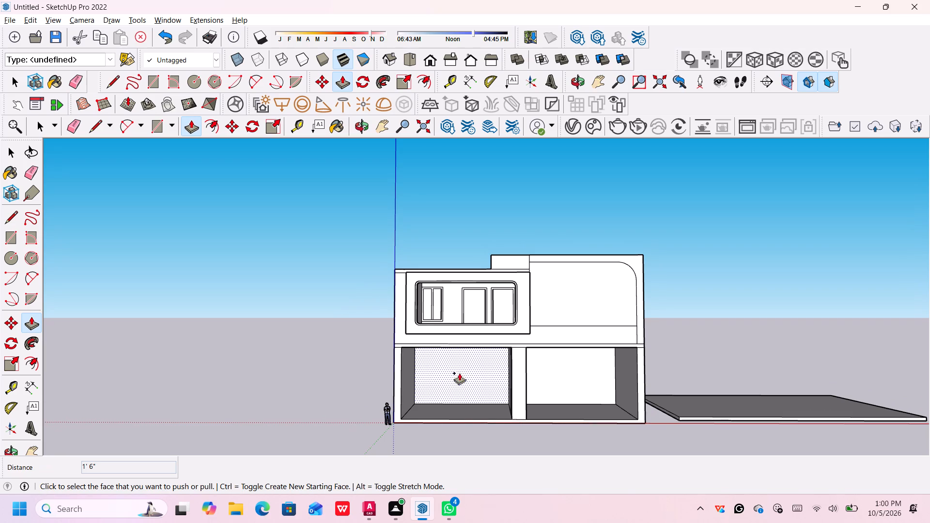
{"action": "scroll", "coordinate": [478, 338], "scroll_direction": "up", "scroll_amount": 6}
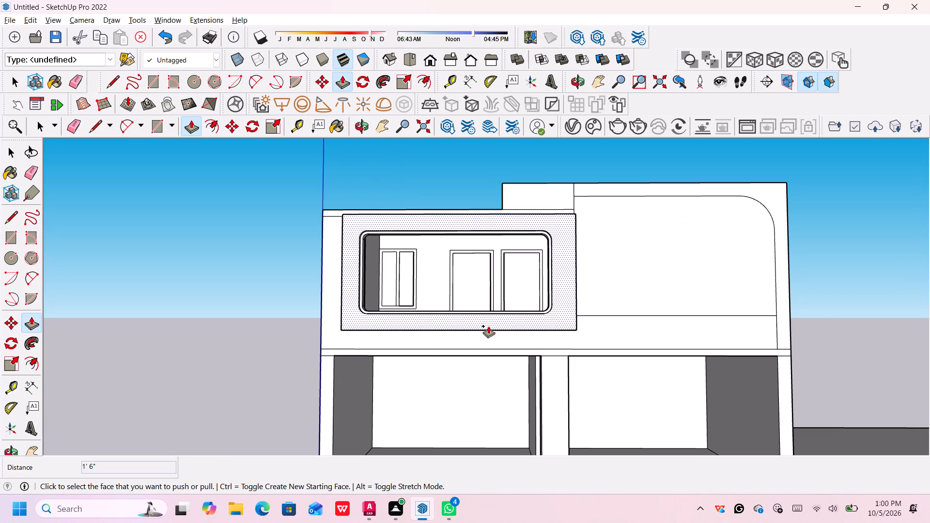
{"action": "middle_click_drag", "start_coordinate": [431, 352], "coordinate": [471, 260]}
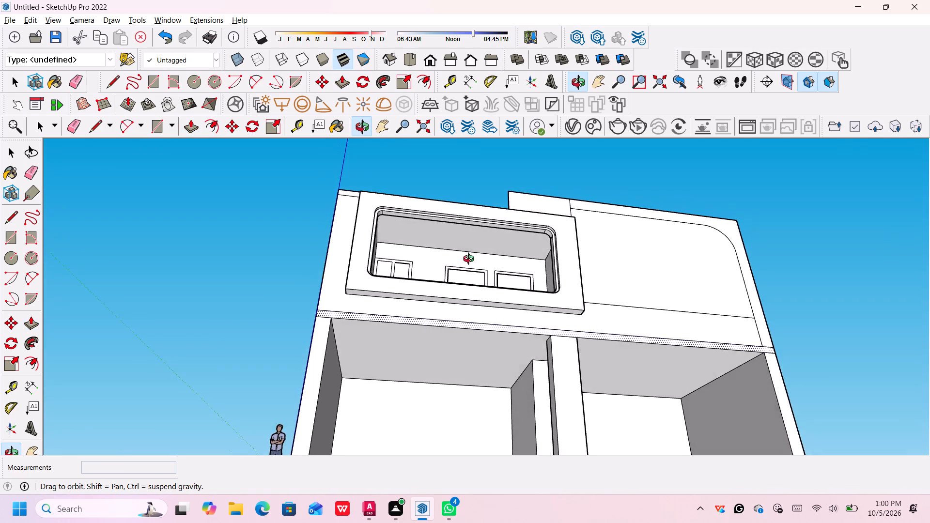
{"action": "middle_click_drag", "start_coordinate": [471, 260], "coordinate": [473, 252]}
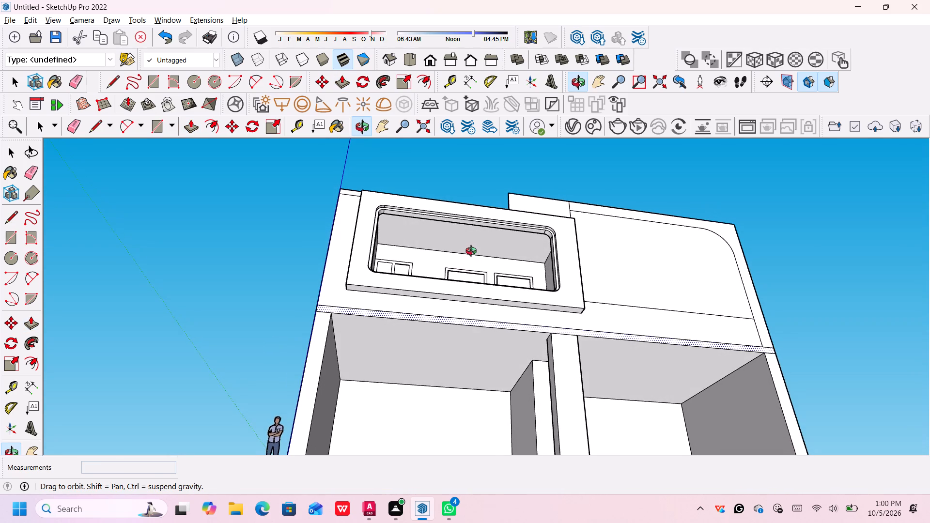
{"action": "middle_click_drag", "start_coordinate": [473, 252], "coordinate": [486, 376]}
{"action": "scroll", "coordinate": [480, 305], "scroll_direction": "up", "scroll_amount": 4}
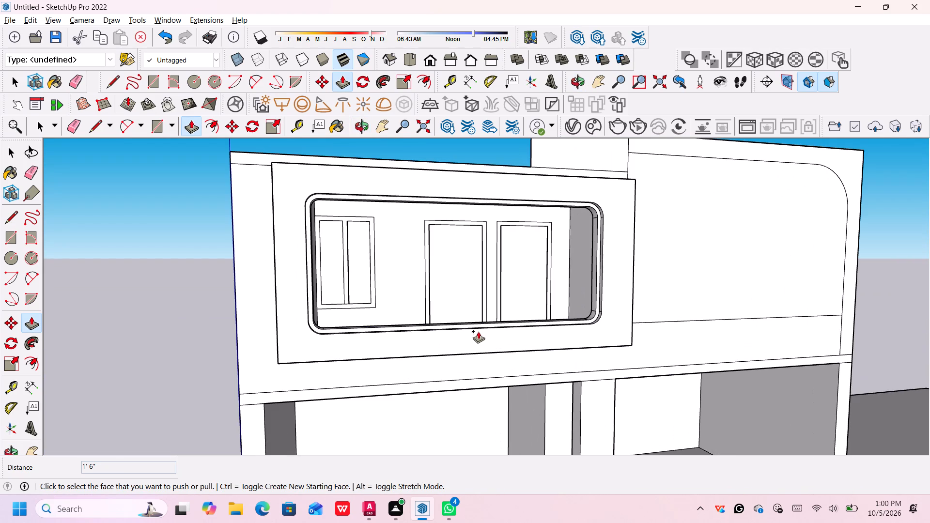
Undo the outward extrusions of the rounded window frame and the surrounding rectangular panel.
{"action": "left_click", "coordinate": [478, 333]}
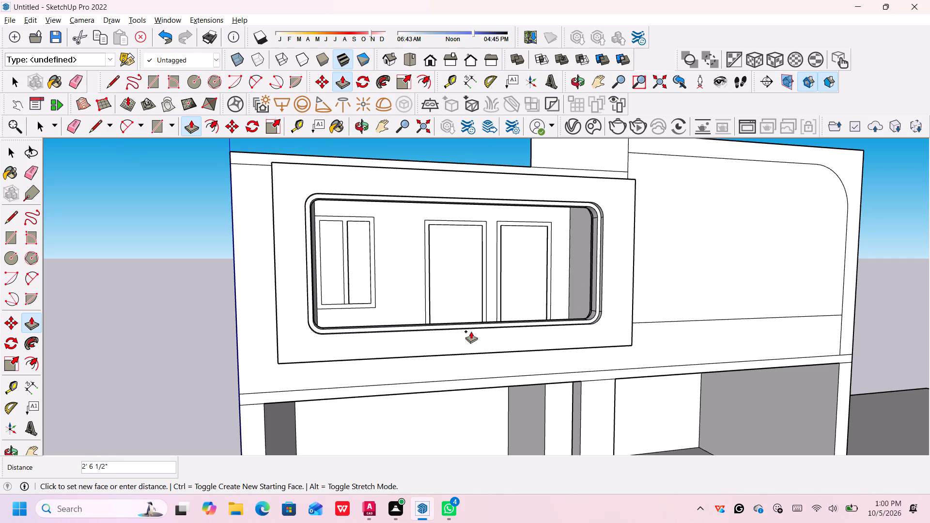
{"action": "key", "text": "ctrl+z"}
{"action": "key", "text": "ctrl+z"}
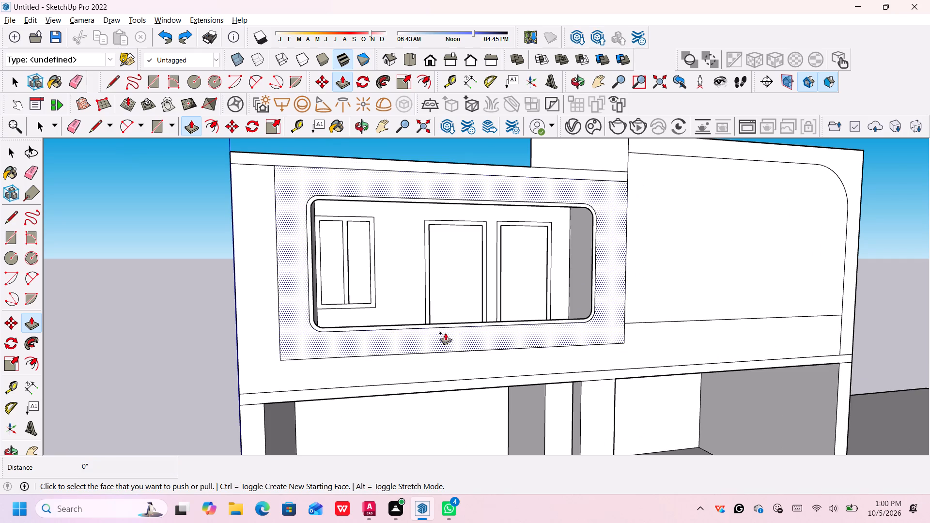
Push/Pull the narrow rounded frame face around the window opening outward by 1.5'.
{"action": "scroll", "coordinate": [339, 323], "scroll_direction": "up", "scroll_amount": 5}
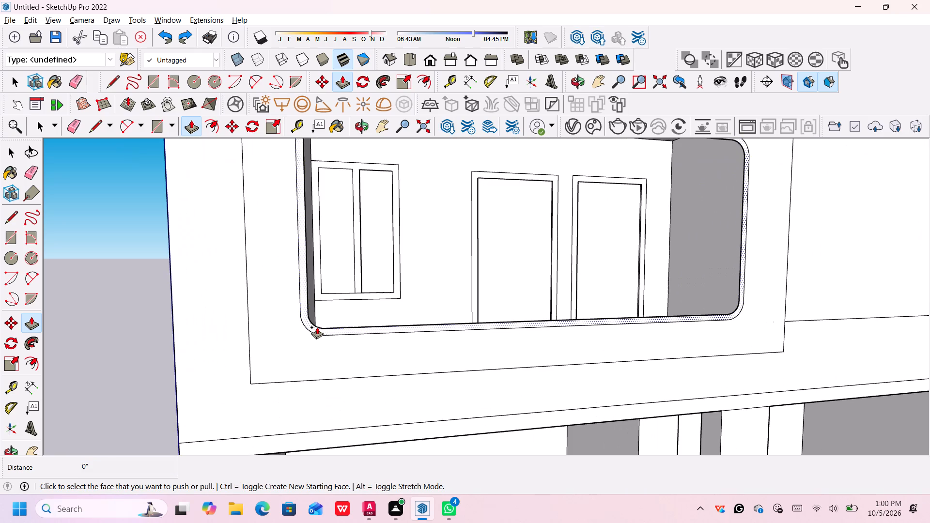
{"action": "left_click", "coordinate": [317, 327]}
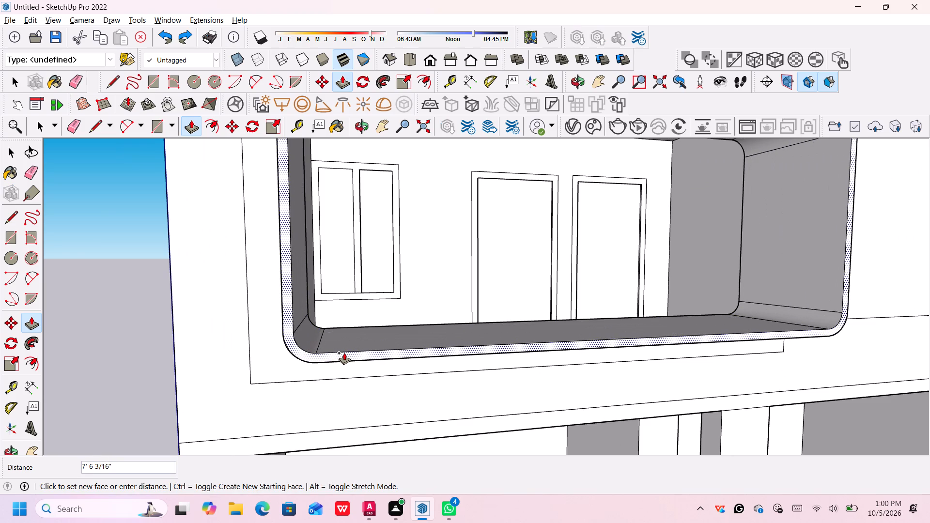
{"action": "type", "text": "1."}
{"action": "type", "text": "5'"}
{"action": "key", "text": "Return"}
Push/Pull the rectangular panel face surrounding the window frame outward by 2'.
{"action": "left_click", "coordinate": [340, 359]}
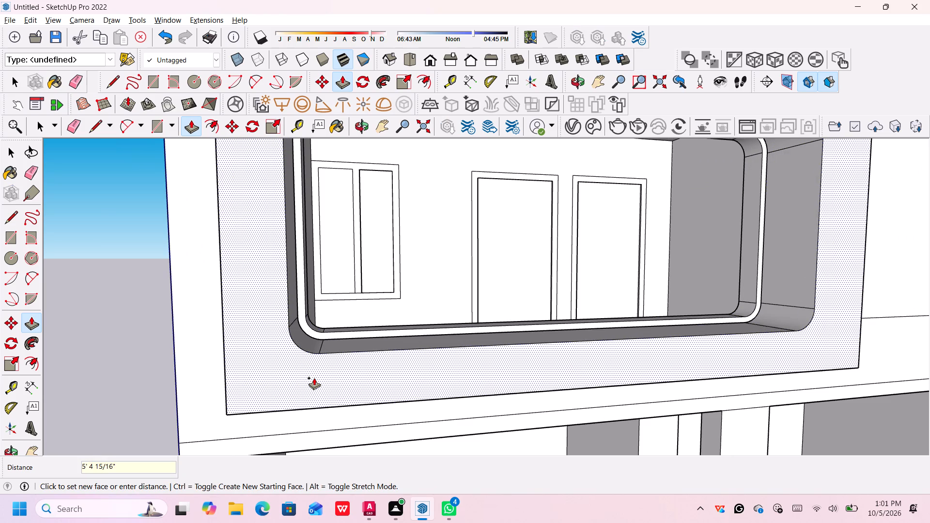
{"action": "key", "text": "2"}
{"action": "key", "text": "apostrophe"}
{"action": "key", "text": "Return"}
Examine the deepened window surround and the roof above it from several angles.
{"action": "scroll", "coordinate": [361, 362], "scroll_direction": "down", "scroll_amount": 2}
{"action": "middle_click_drag", "start_coordinate": [410, 357], "coordinate": [372, 371]}
{"action": "middle_click_drag", "start_coordinate": [305, 366], "coordinate": [296, 366]}
{"action": "middle_click", "coordinate": [296, 366]}
{"action": "middle_click_drag", "start_coordinate": [403, 356], "coordinate": [341, 420]}
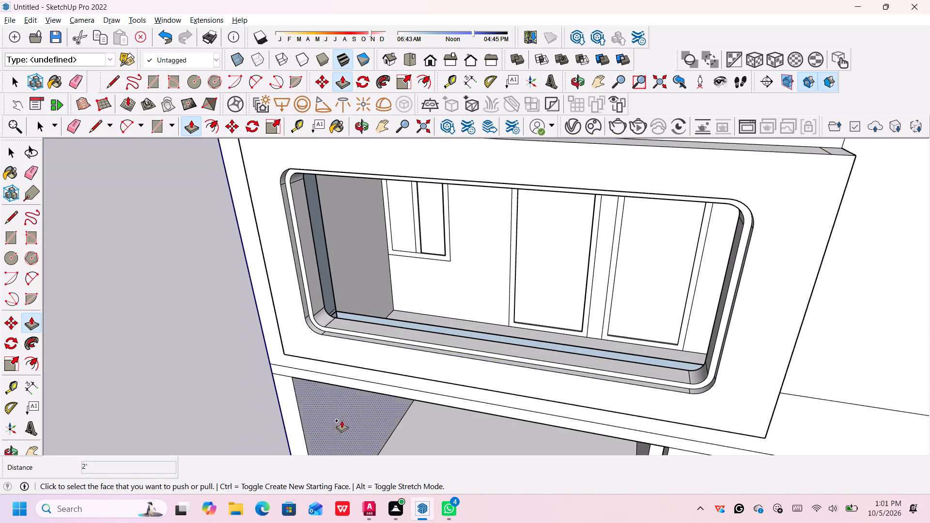
{"action": "scroll", "coordinate": [385, 385], "scroll_direction": "down", "scroll_amount": 7}
{"action": "scroll", "coordinate": [437, 338], "scroll_direction": "down", "scroll_amount": 3}
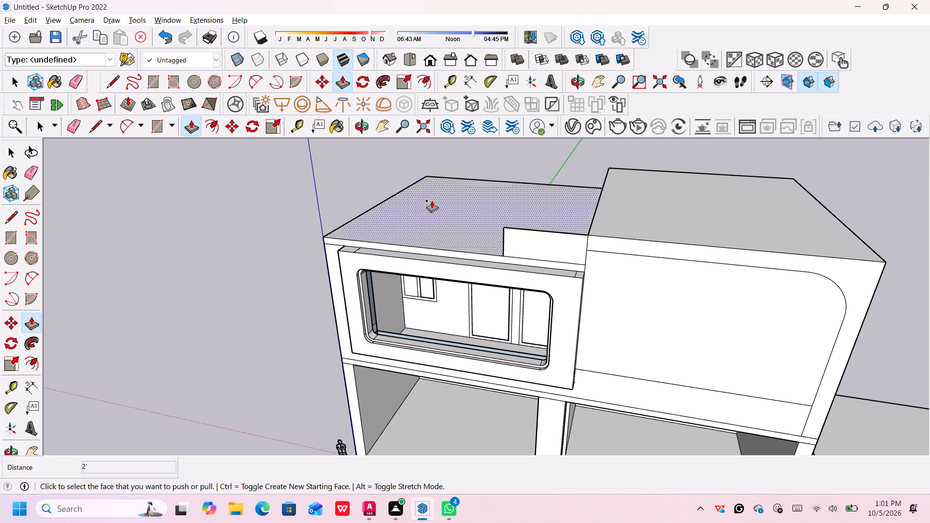
{"action": "scroll", "coordinate": [406, 136], "scroll_direction": "down", "scroll_amount": 1}
{"action": "middle_click_drag", "start_coordinate": [522, 212], "coordinate": [527, 214]}
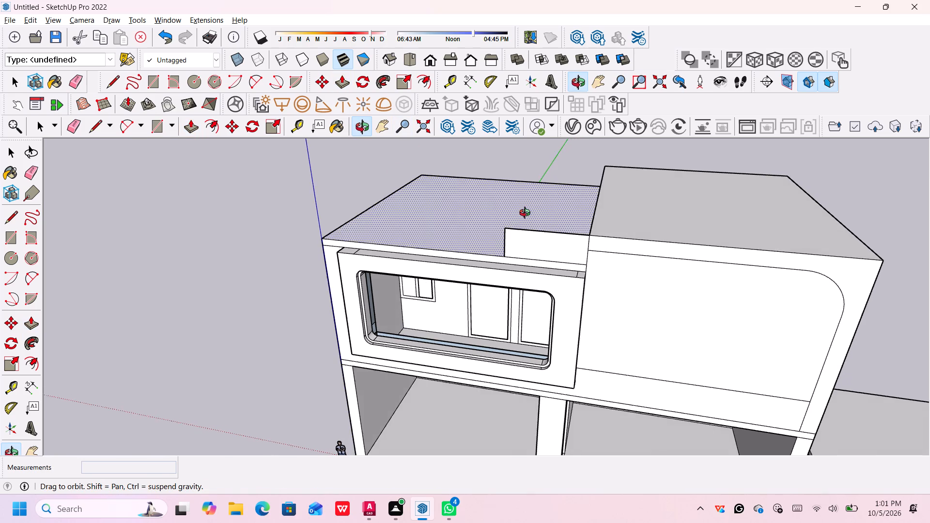
{"action": "middle_click_drag", "start_coordinate": [527, 214], "coordinate": [552, 209]}
{"action": "middle_click_drag", "start_coordinate": [464, 211], "coordinate": [545, 204]}
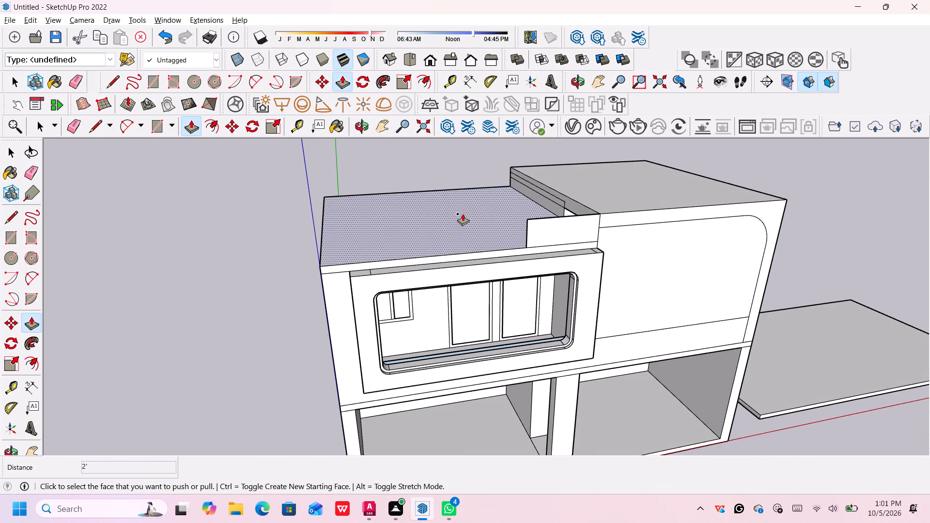
{"action": "middle_click_drag", "start_coordinate": [451, 220], "coordinate": [471, 214]}
{"action": "middle_click_drag", "start_coordinate": [460, 226], "coordinate": [430, 233]}
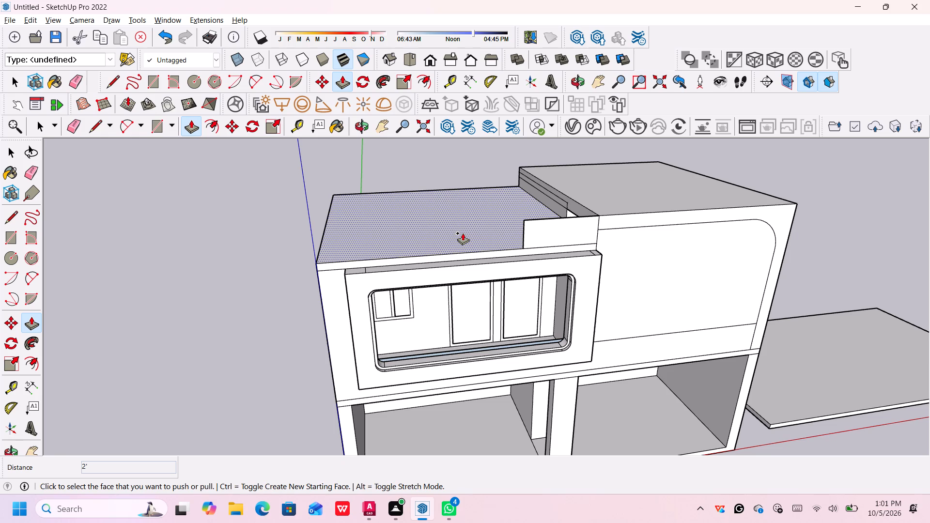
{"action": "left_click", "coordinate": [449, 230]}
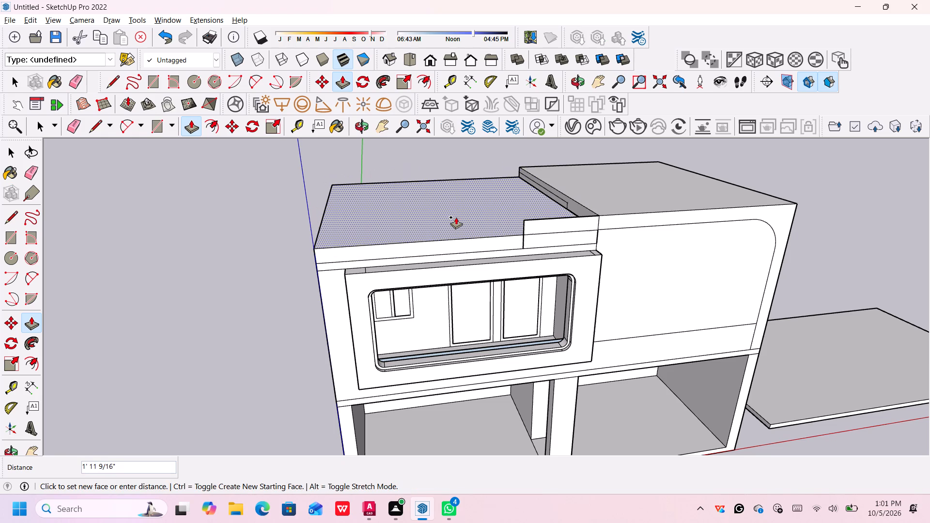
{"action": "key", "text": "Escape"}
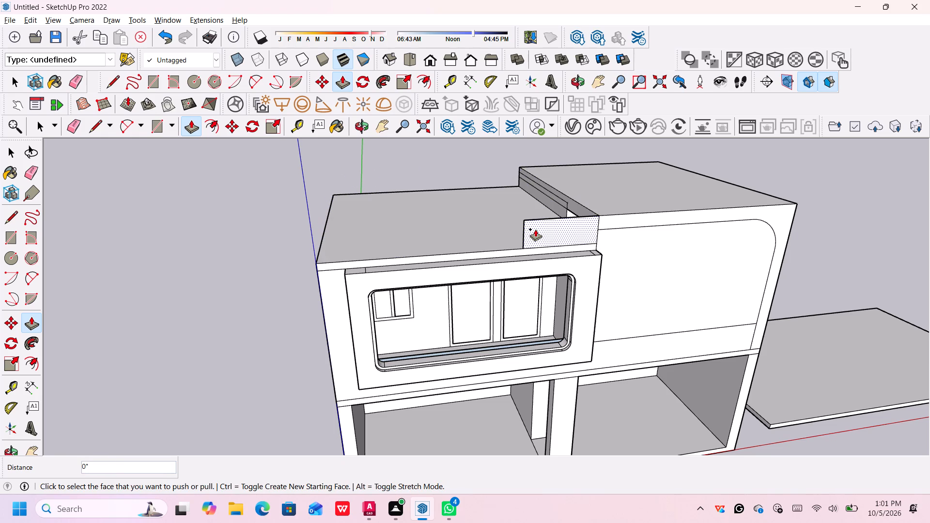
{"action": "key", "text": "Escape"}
Delete the small upright rectangular face standing on the lower roof's front edge beside the taller block.
{"action": "key", "text": "space"}
{"action": "left_click", "coordinate": [535, 230]}
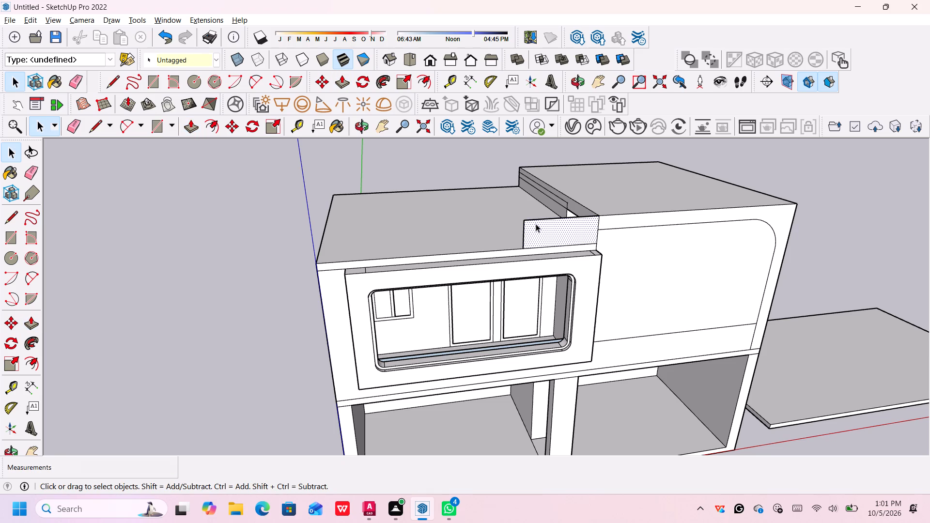
{"action": "key", "text": "Delete"}
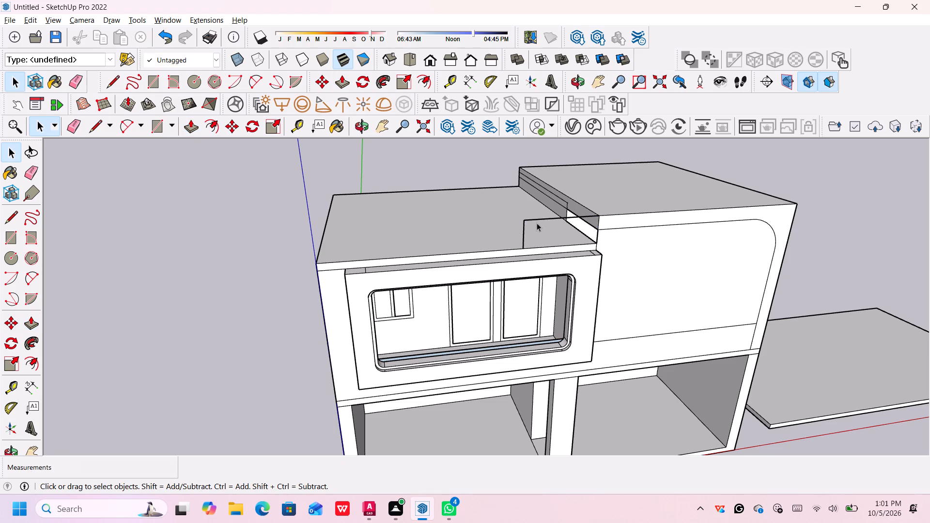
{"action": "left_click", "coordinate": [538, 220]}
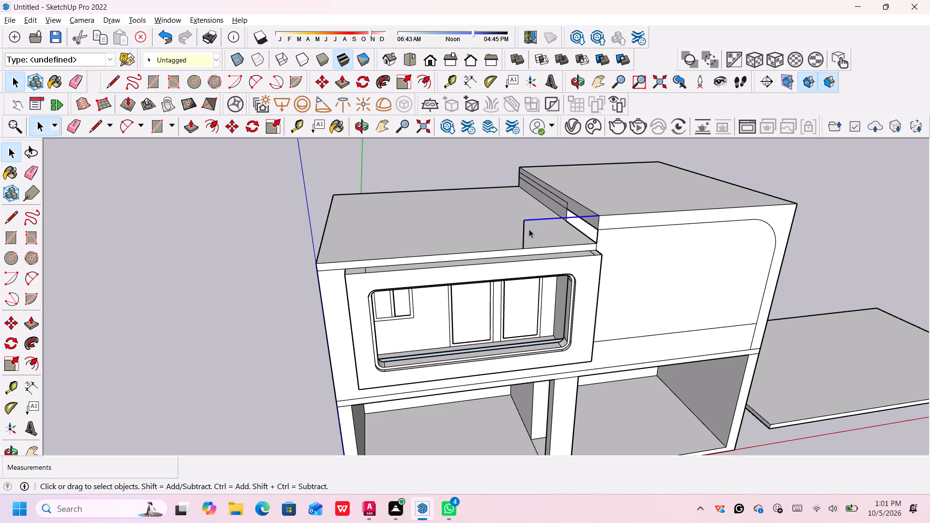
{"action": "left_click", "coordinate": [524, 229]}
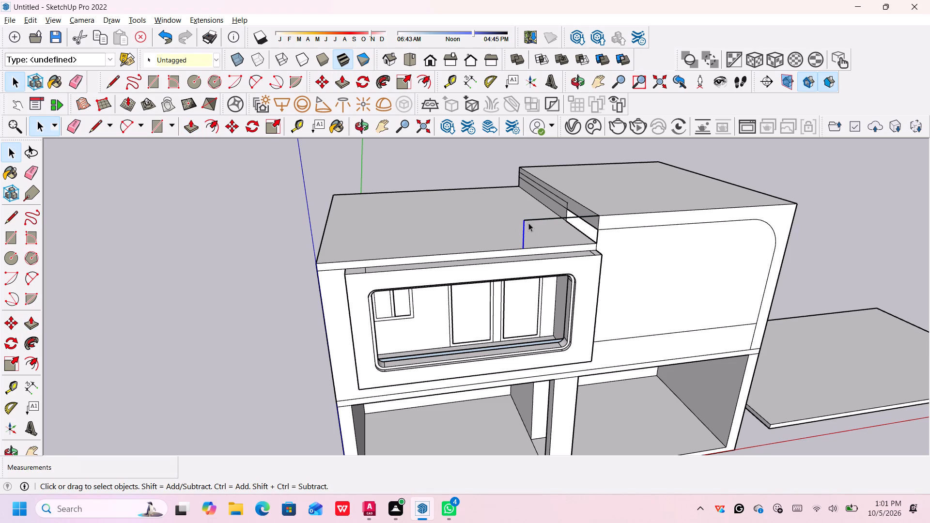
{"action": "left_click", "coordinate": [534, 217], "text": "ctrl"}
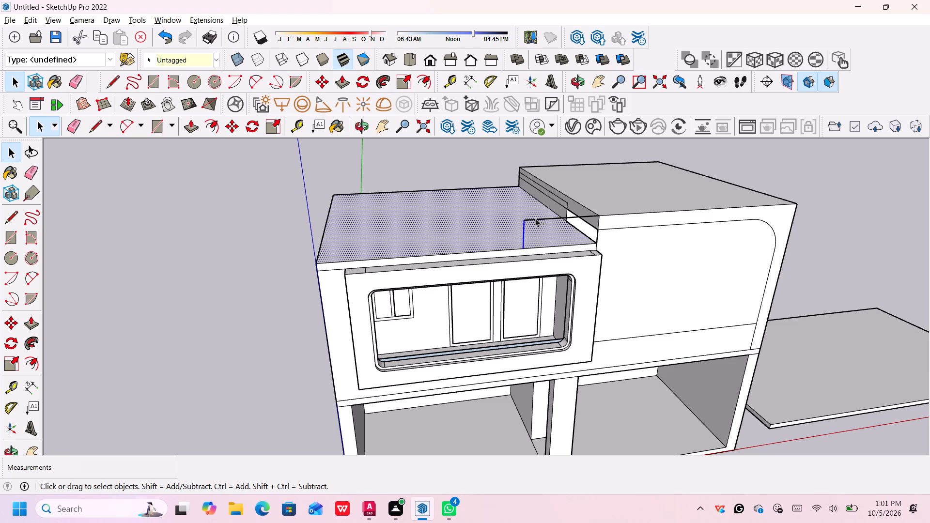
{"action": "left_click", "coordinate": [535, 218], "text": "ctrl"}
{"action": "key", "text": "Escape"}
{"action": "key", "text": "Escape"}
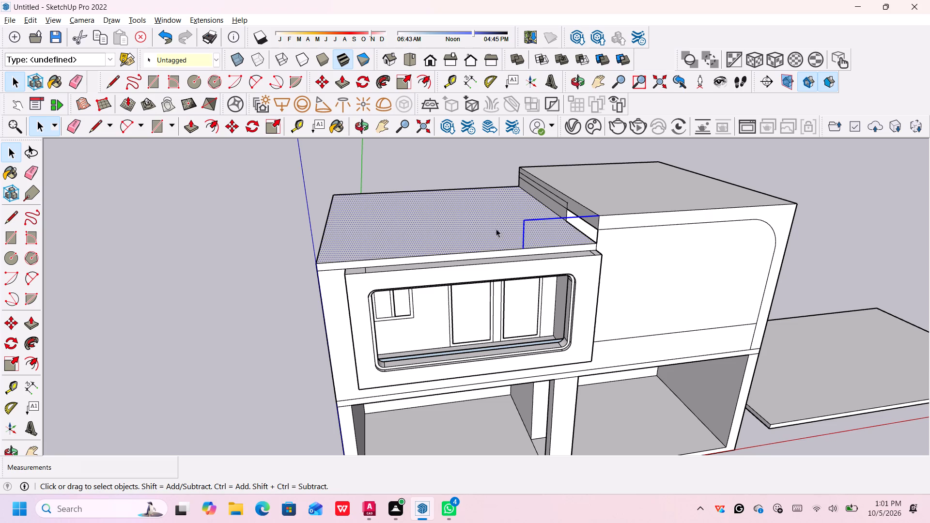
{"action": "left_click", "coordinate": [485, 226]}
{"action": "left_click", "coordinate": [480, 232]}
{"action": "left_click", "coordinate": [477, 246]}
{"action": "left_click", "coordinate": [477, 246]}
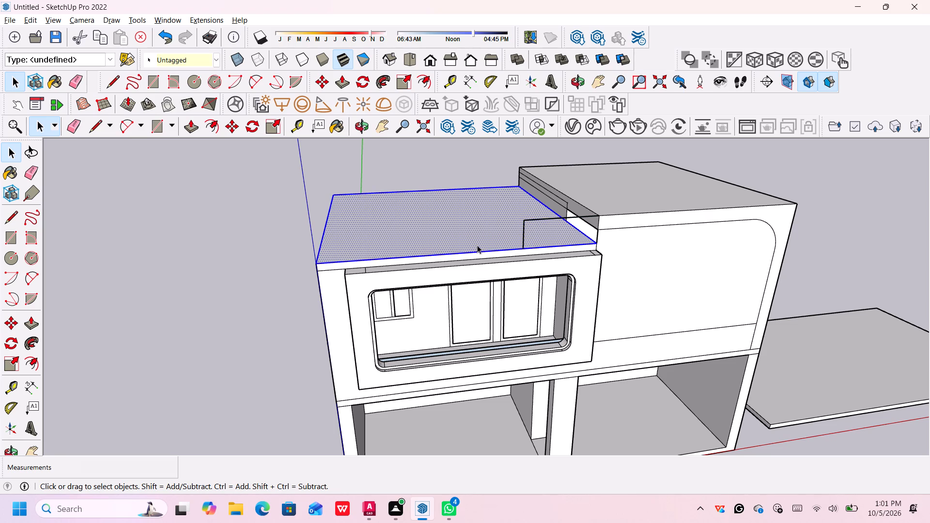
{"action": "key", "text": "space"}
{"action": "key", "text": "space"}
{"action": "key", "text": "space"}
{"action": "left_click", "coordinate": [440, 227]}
Delete the leftover horizontal and vertical edges of the small upright rectangle above the lower roof.
{"action": "left_click", "coordinate": [550, 218]}
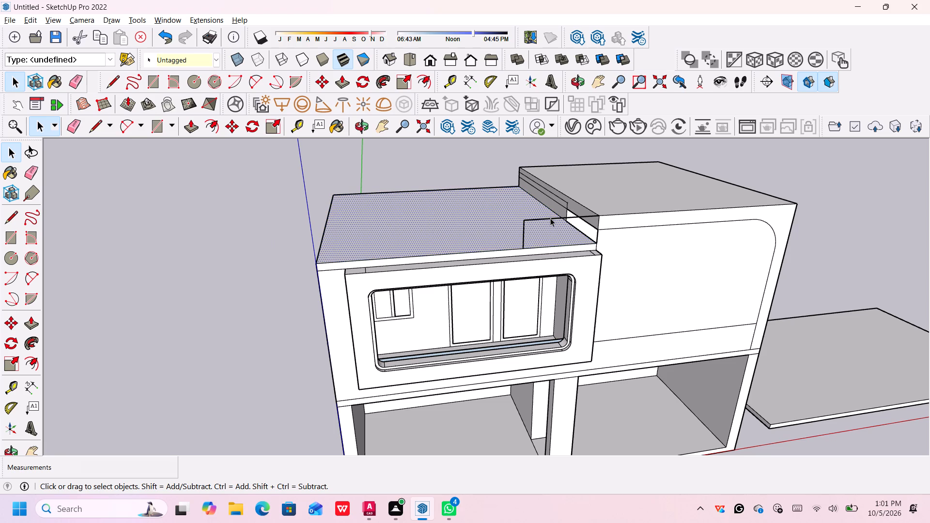
{"action": "key", "text": "Delete"}
{"action": "left_click", "coordinate": [523, 227]}
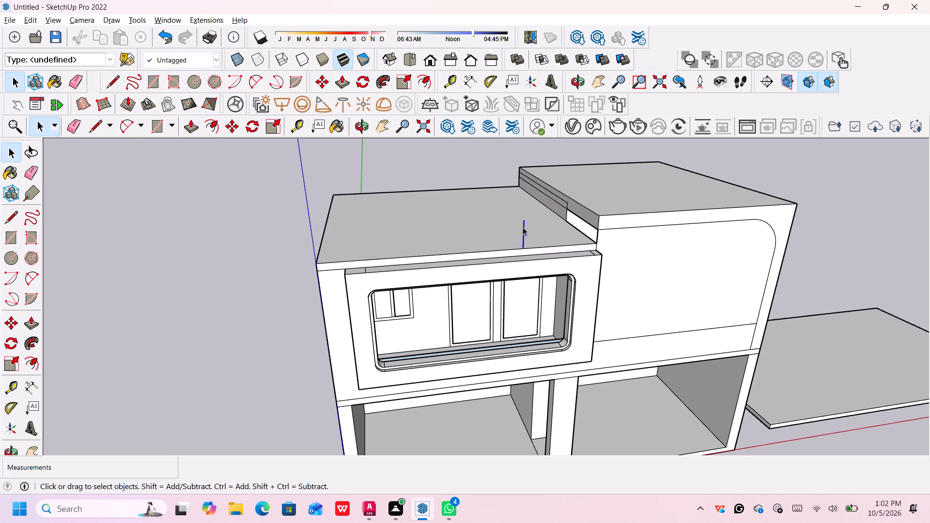
{"action": "key", "text": "Delete"}
Delete the large rounded-corner face on the taller block's upper-floor front to open up the recess.
{"action": "middle_click_drag", "start_coordinate": [529, 231], "coordinate": [517, 231]}
{"action": "middle_click_drag", "start_coordinate": [512, 231], "coordinate": [504, 232]}
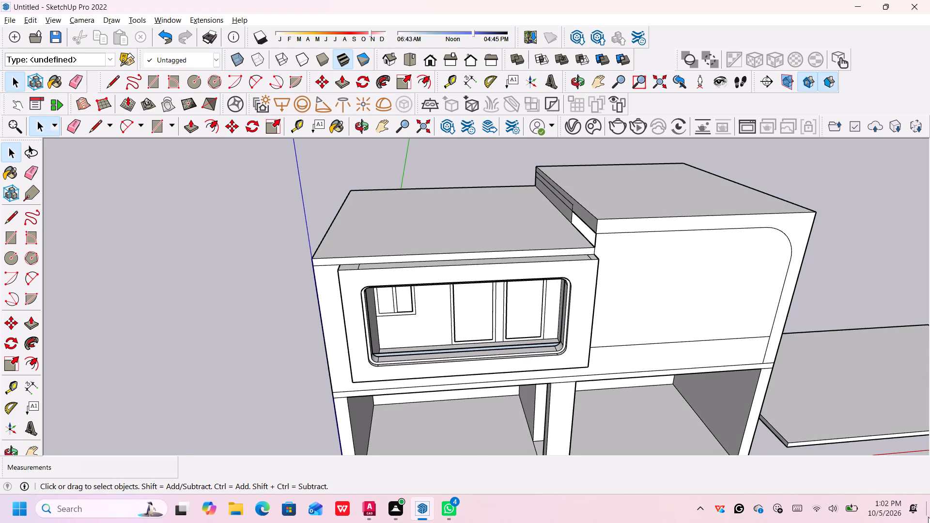
{"action": "left_click", "coordinate": [687, 282]}
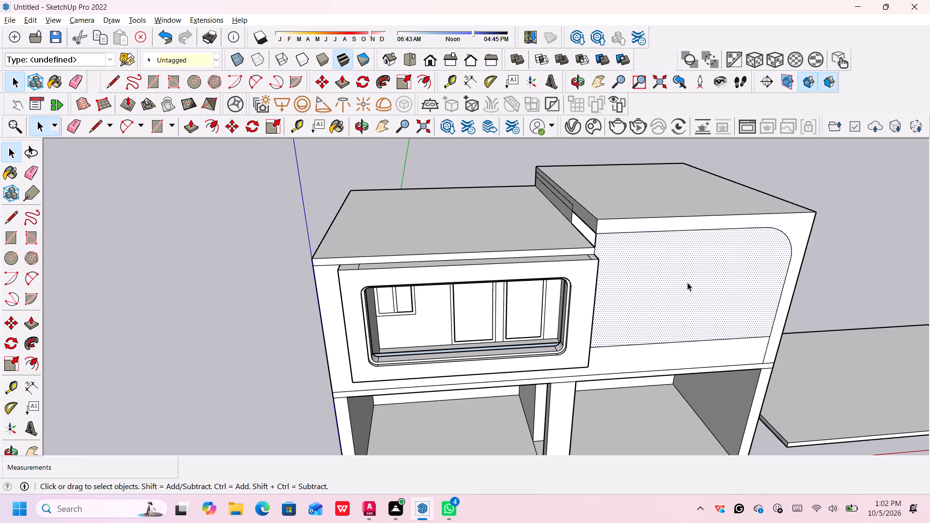
{"action": "key", "text": "Delete"}
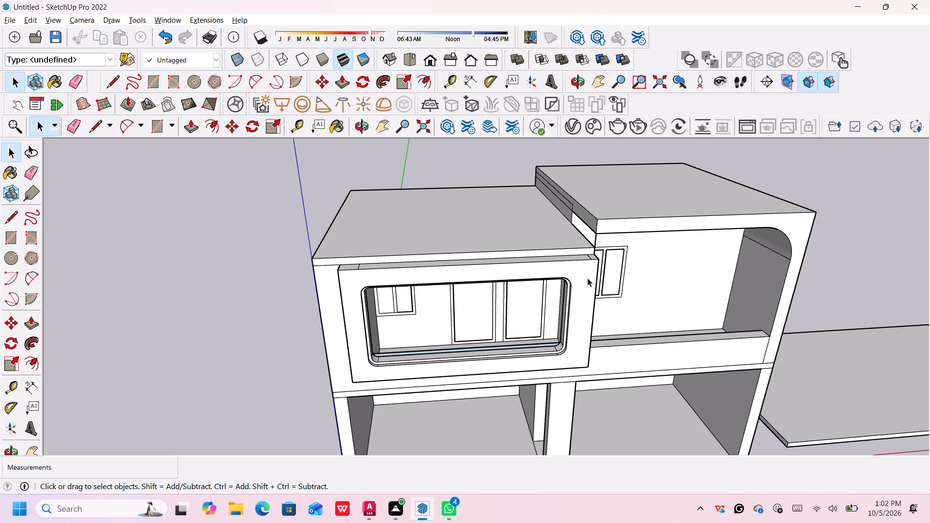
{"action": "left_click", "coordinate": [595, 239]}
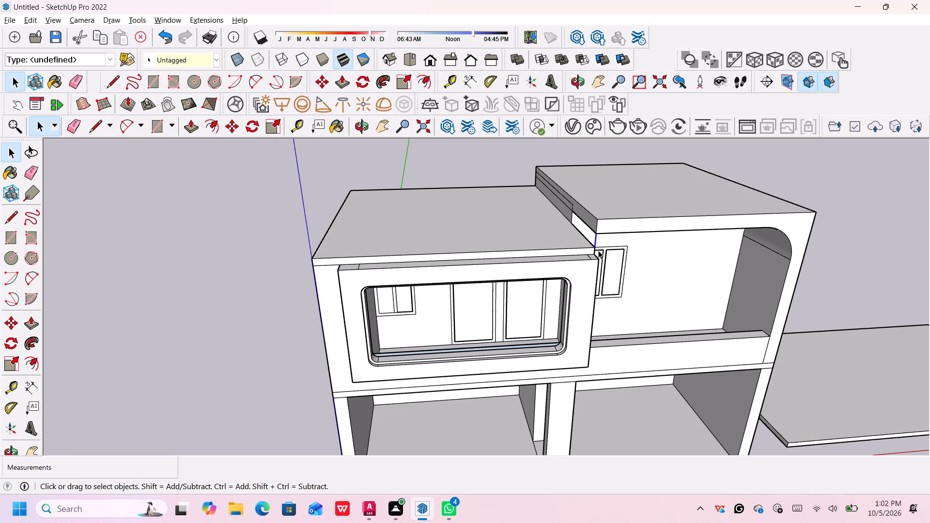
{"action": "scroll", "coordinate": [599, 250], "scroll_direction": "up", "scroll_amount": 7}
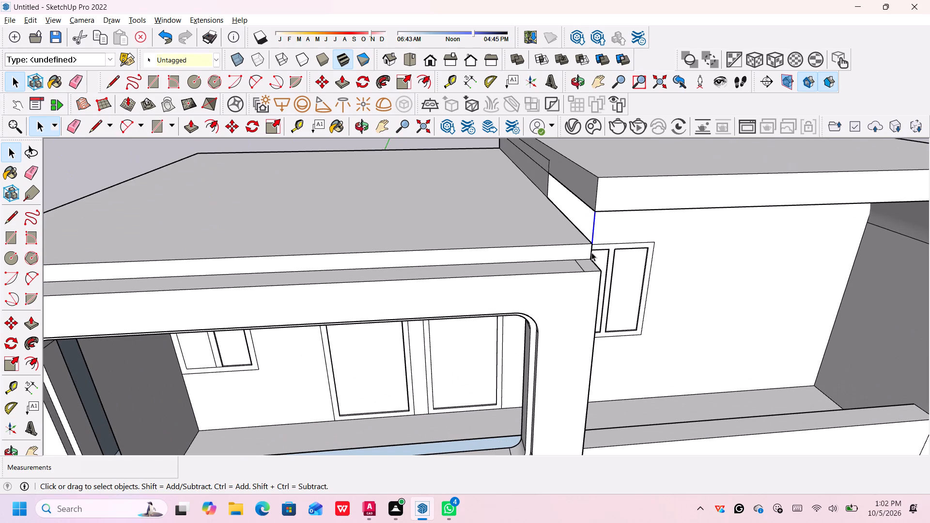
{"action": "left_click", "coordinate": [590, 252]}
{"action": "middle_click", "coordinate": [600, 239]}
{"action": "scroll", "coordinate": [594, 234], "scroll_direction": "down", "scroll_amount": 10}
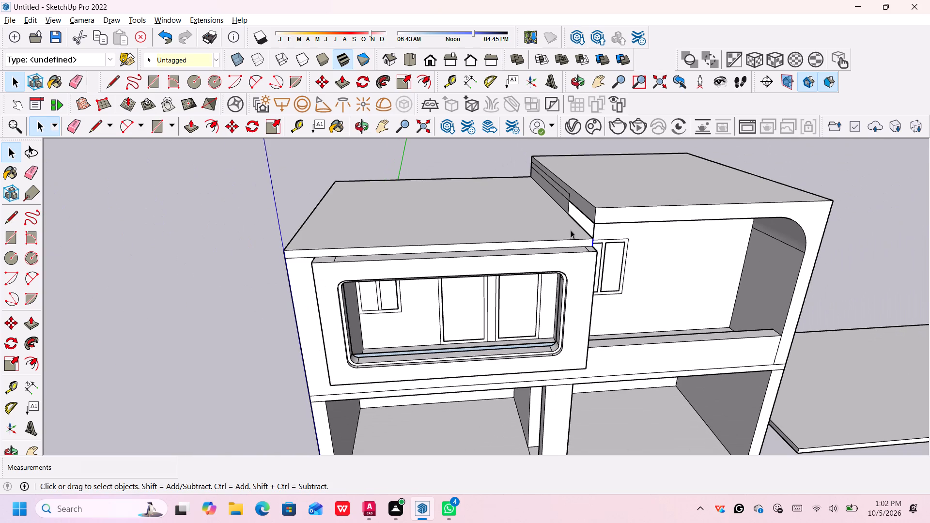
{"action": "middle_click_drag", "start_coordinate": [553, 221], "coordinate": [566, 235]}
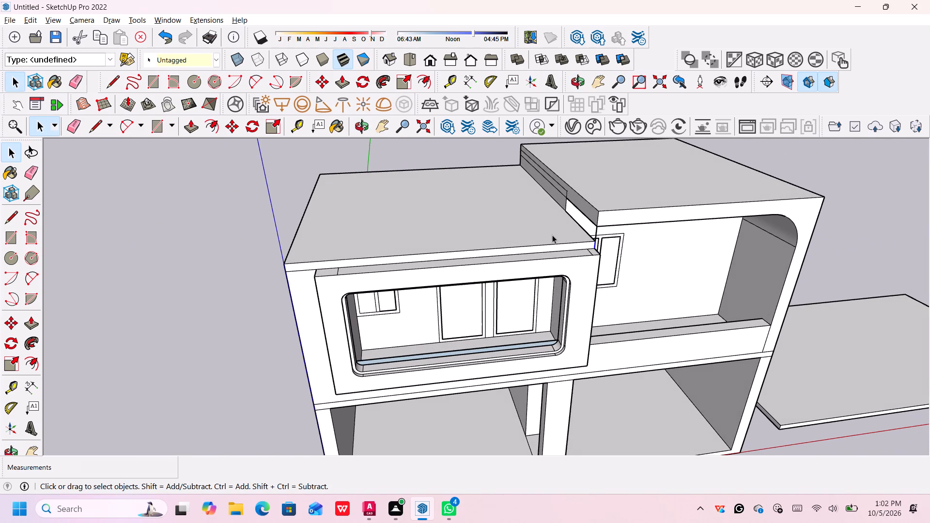
Push/Pull the lower roof's top face upward by 6" twice.
{"action": "key", "text": "space"}
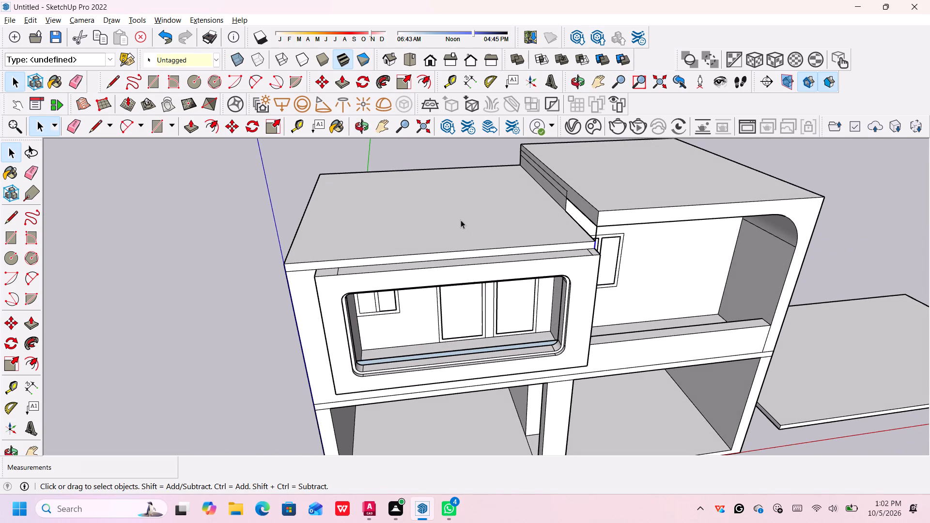
{"action": "key", "text": "p"}
{"action": "left_click", "coordinate": [463, 215]}
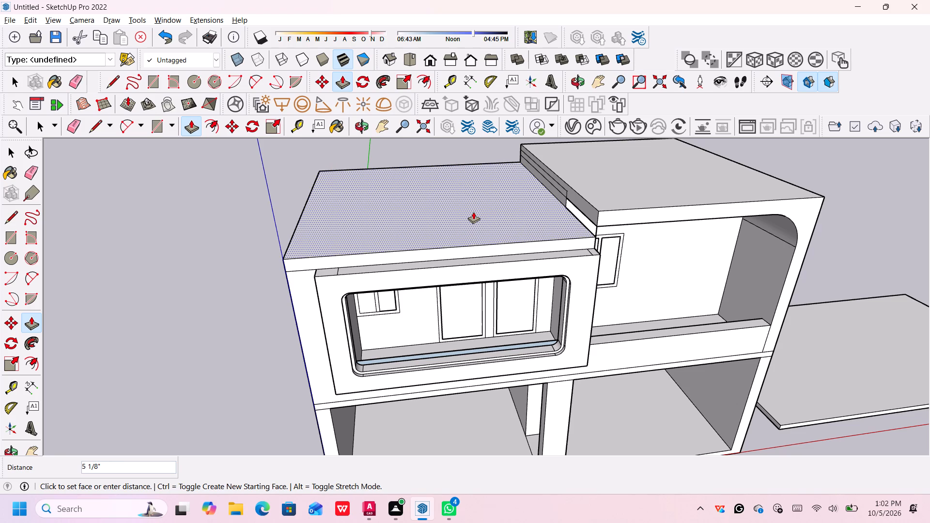
{"action": "left_click", "coordinate": [473, 212]}
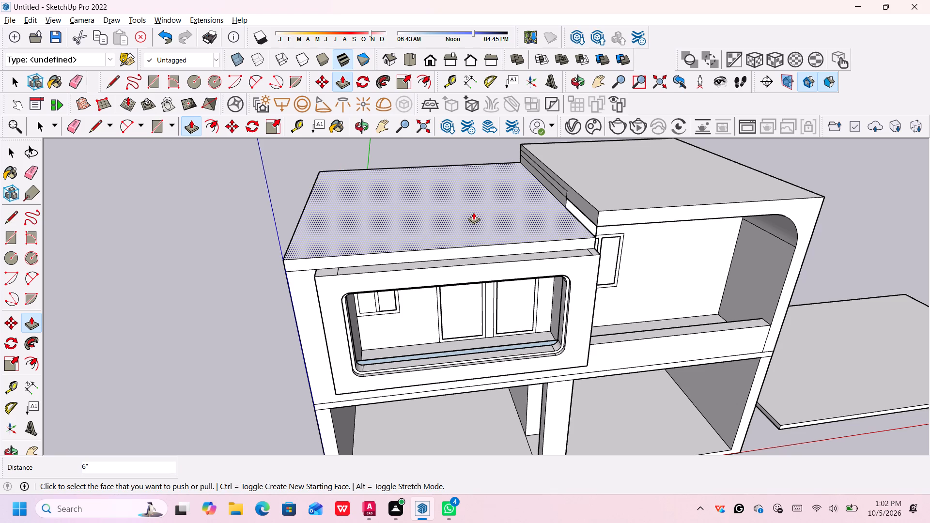
{"action": "left_click", "coordinate": [397, 209]}
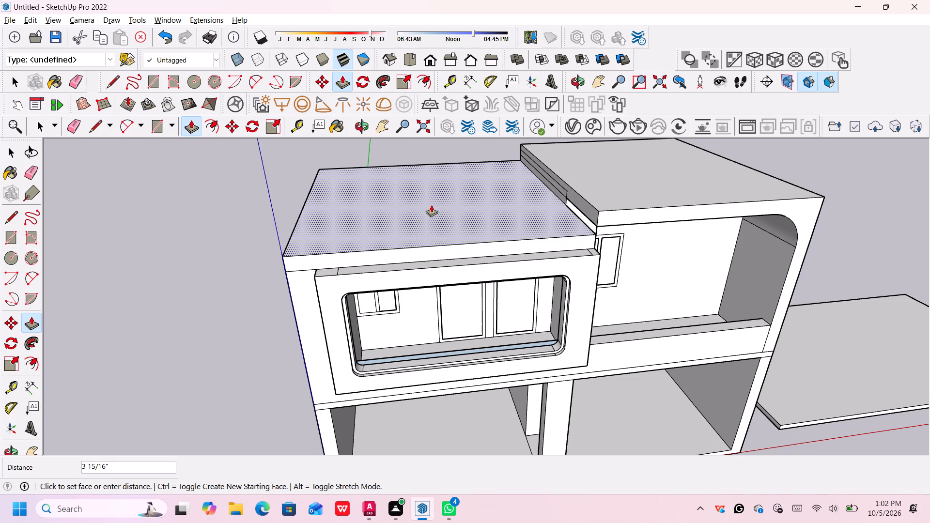
{"action": "key", "text": "6"}
{"action": "key", "text": "shift+quotedbl"}
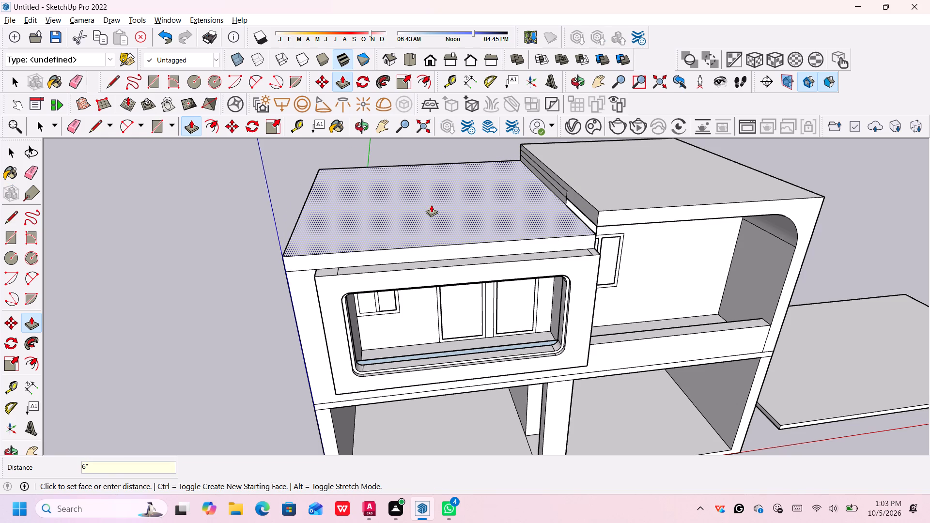
{"action": "key", "text": "Return"}
Examine the thickened lower roof and its junction with the taller block from several angles.
{"action": "middle_click_drag", "start_coordinate": [880, 290], "coordinate": [880, 289]}
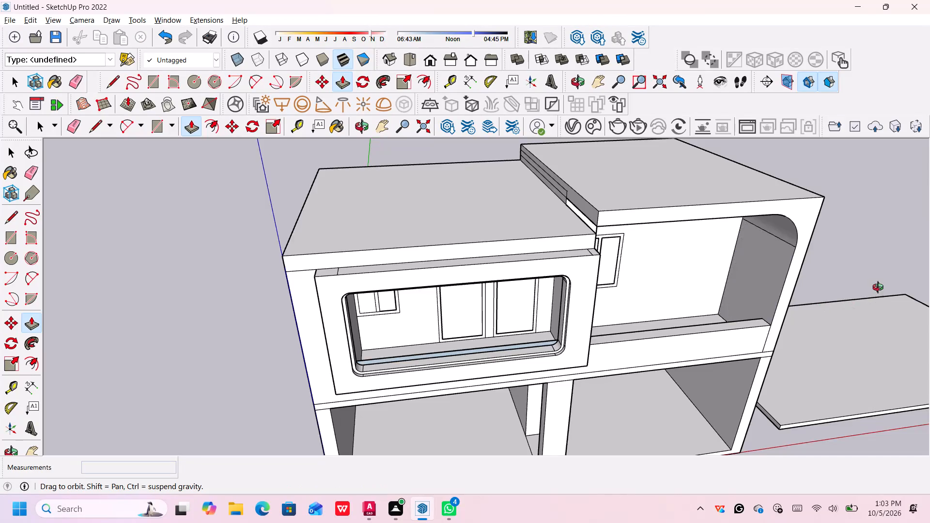
{"action": "middle_click_drag", "start_coordinate": [880, 289], "coordinate": [882, 227]}
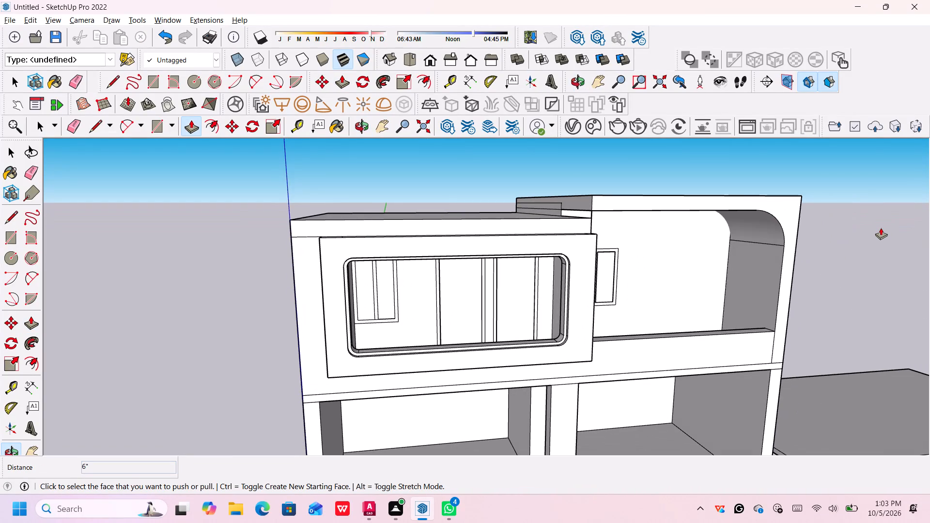
{"action": "middle_click_drag", "start_coordinate": [889, 234], "coordinate": [869, 236]}
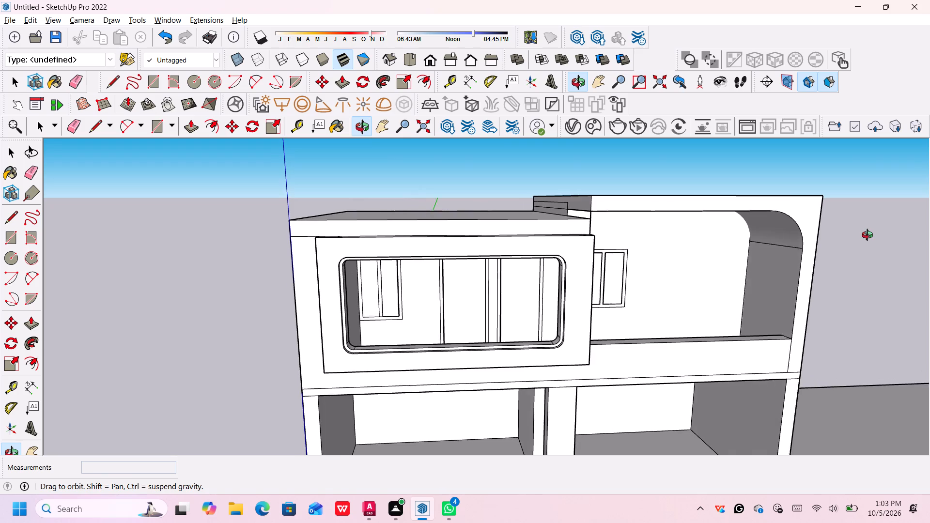
{"action": "middle_click_drag", "start_coordinate": [869, 236], "coordinate": [859, 237]}
{"action": "middle_click", "coordinate": [859, 237]}
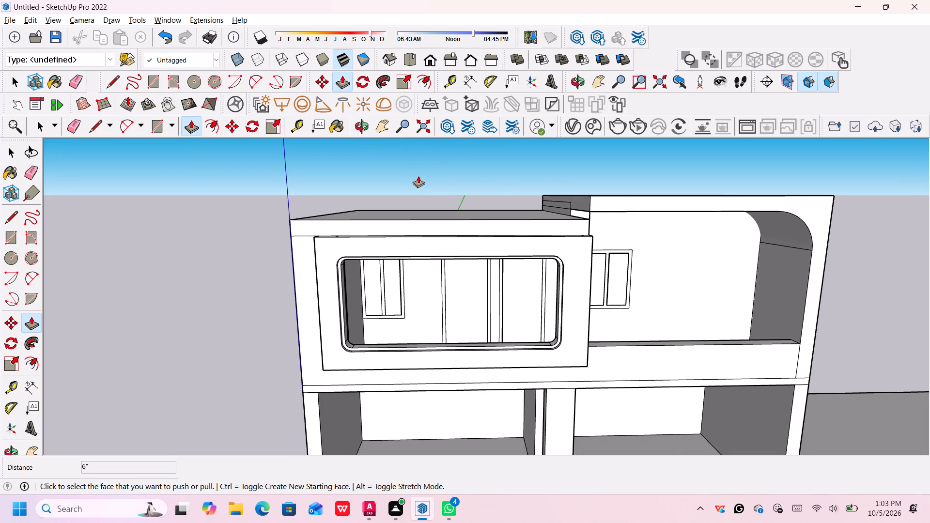
{"action": "middle_click_drag", "start_coordinate": [419, 177], "coordinate": [552, 217]}
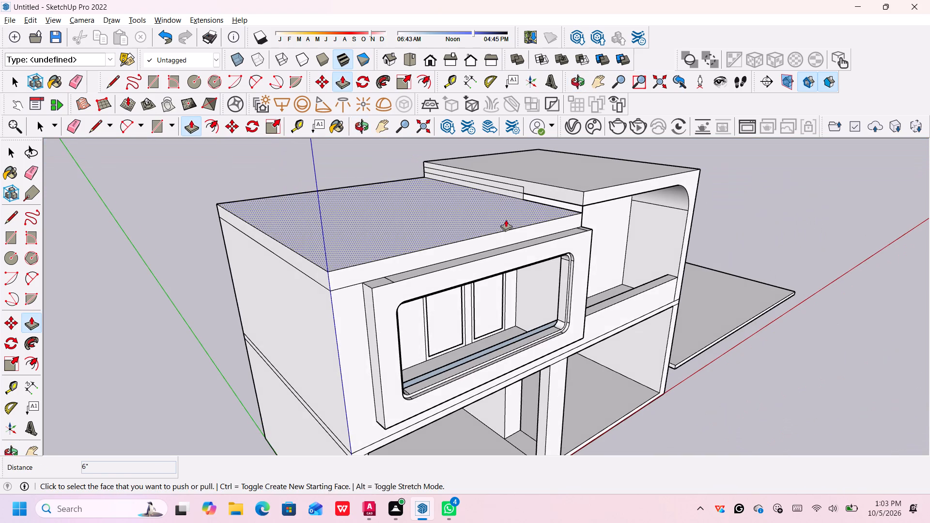
{"action": "middle_click_drag", "start_coordinate": [506, 220], "coordinate": [461, 258]}
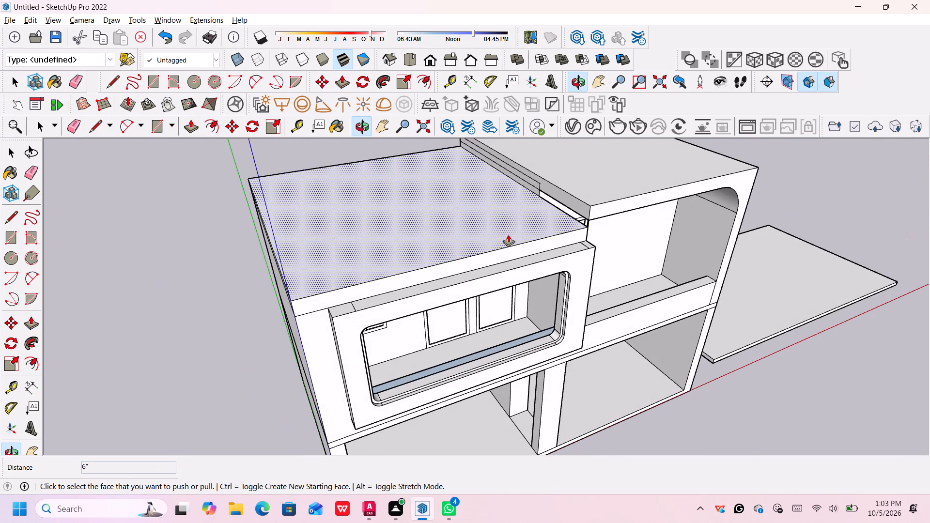
{"action": "scroll", "coordinate": [508, 234], "scroll_direction": "up", "scroll_amount": 1}
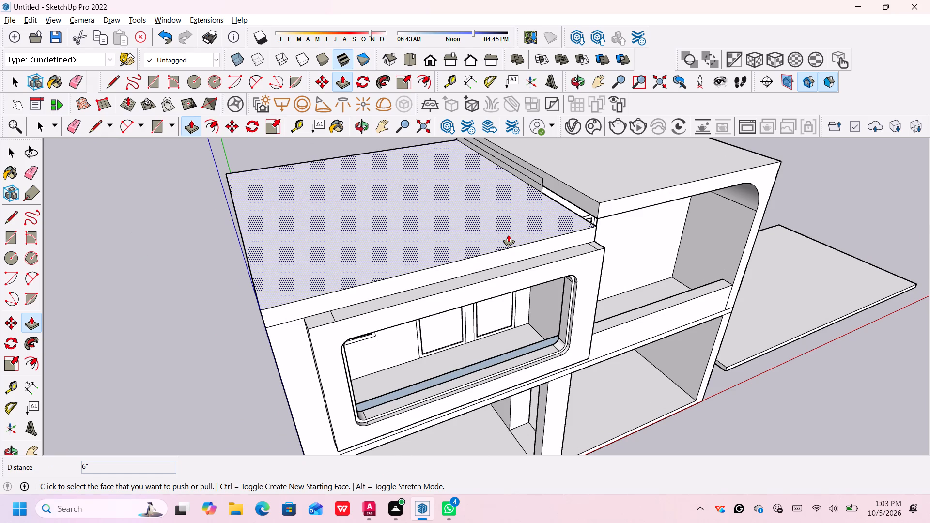
From the taller roof's front top corner, draw a line about 13' 4" across above the lower roof, then about 5' down to the window surround.
{"action": "key", "text": "space"}
{"action": "key", "text": "l"}
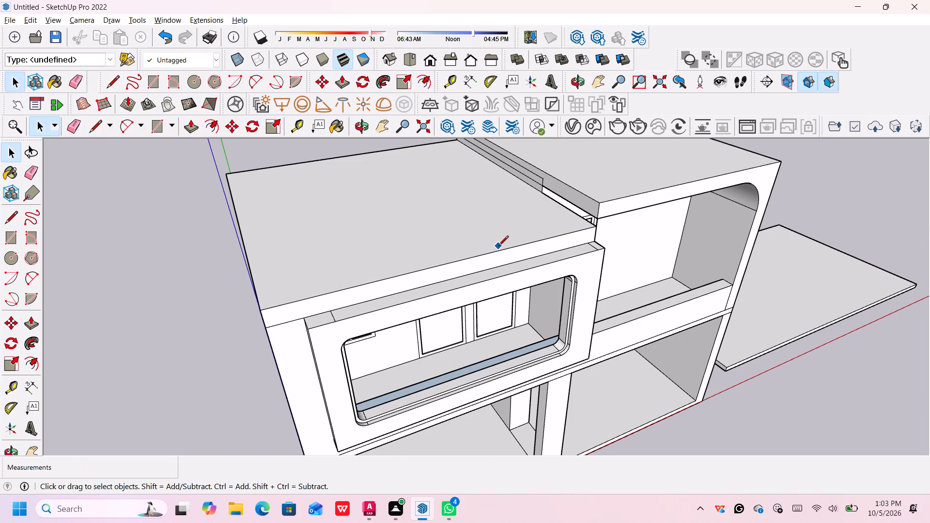
{"action": "key", "text": "Return"}
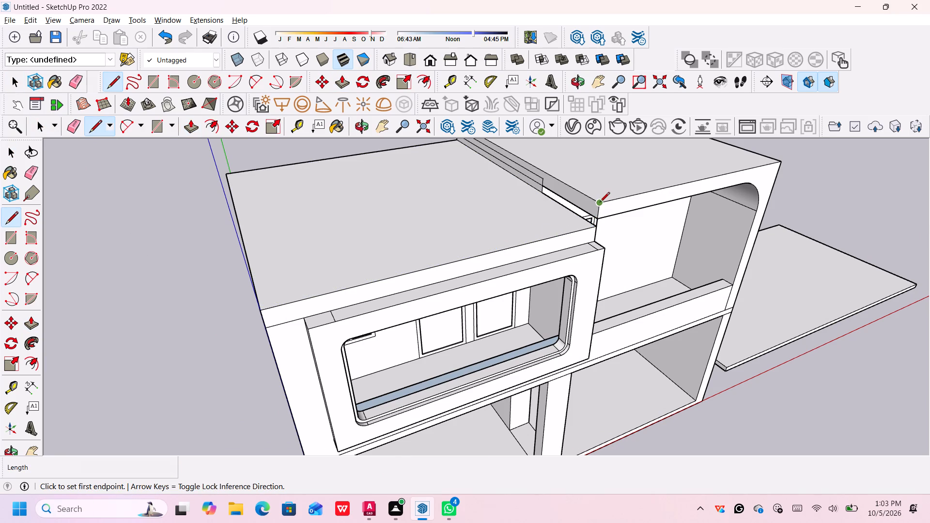
{"action": "left_click", "coordinate": [600, 203]}
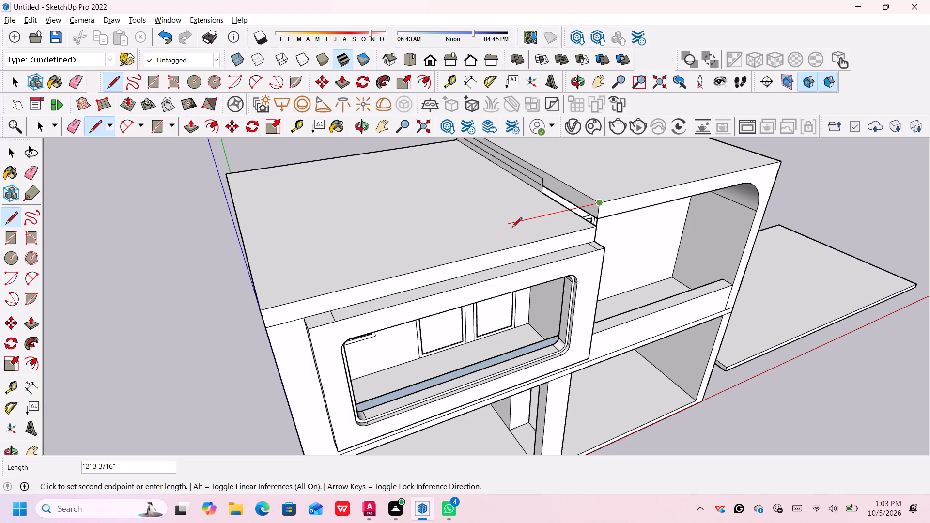
{"action": "middle_click_drag", "start_coordinate": [514, 228], "coordinate": [475, 185]}
{"action": "middle_click", "coordinate": [475, 185]}
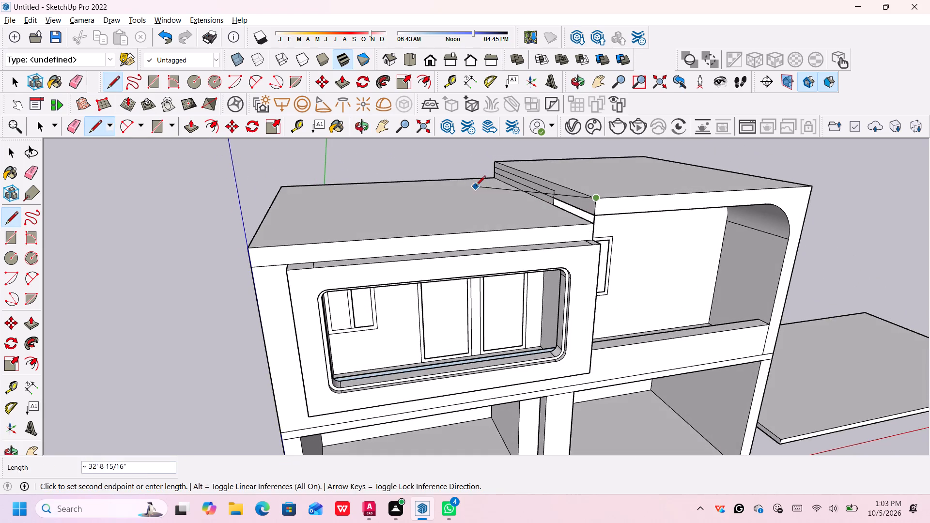
{"action": "middle_click_drag", "start_coordinate": [500, 214], "coordinate": [469, 185]}
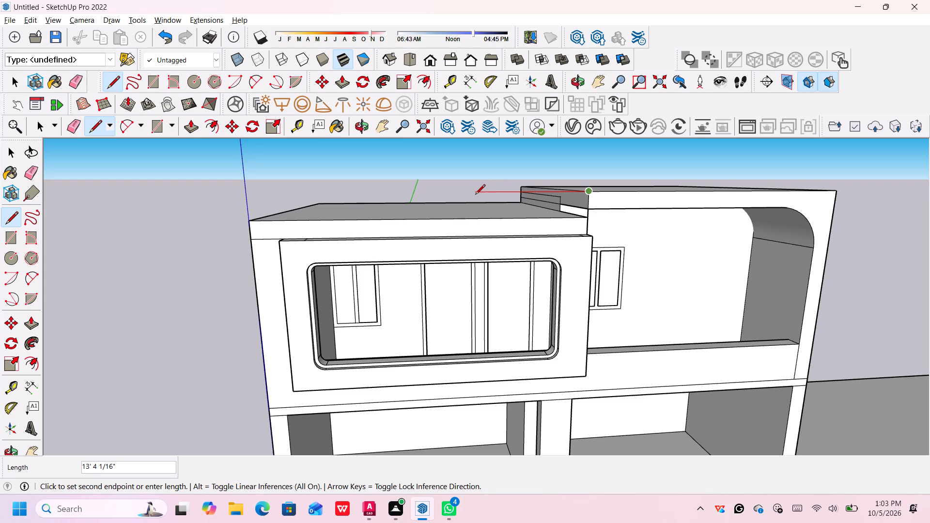
{"action": "left_click", "coordinate": [474, 195]}
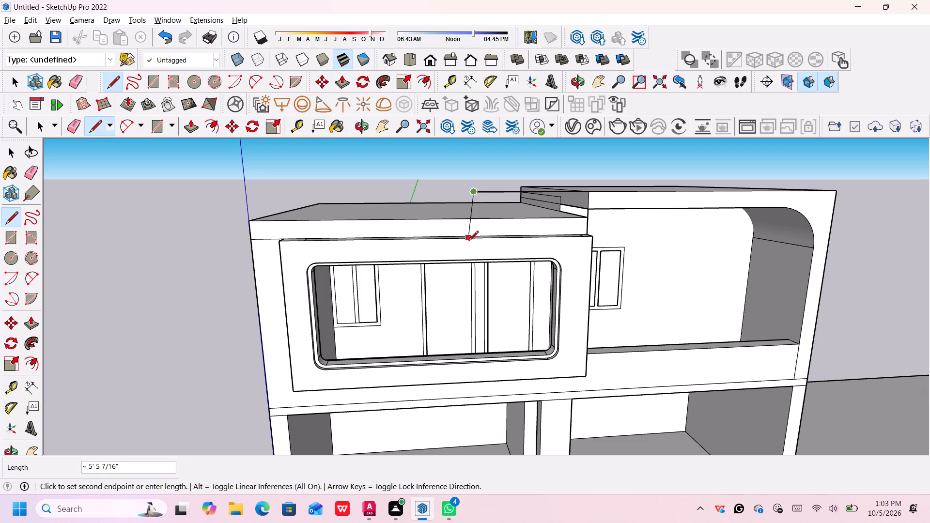
{"action": "scroll", "coordinate": [472, 240], "scroll_direction": "up", "scroll_amount": 9}
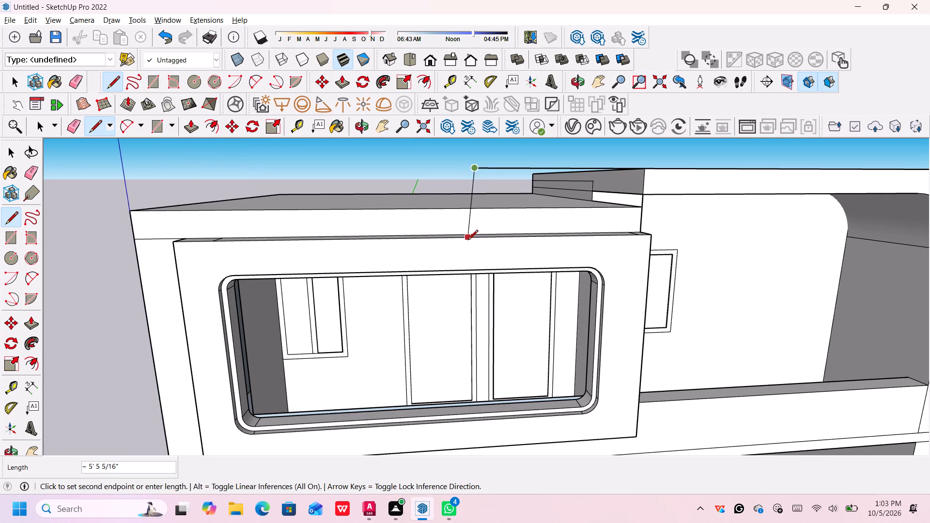
{"action": "scroll", "coordinate": [472, 236], "scroll_direction": "up", "scroll_amount": 4}
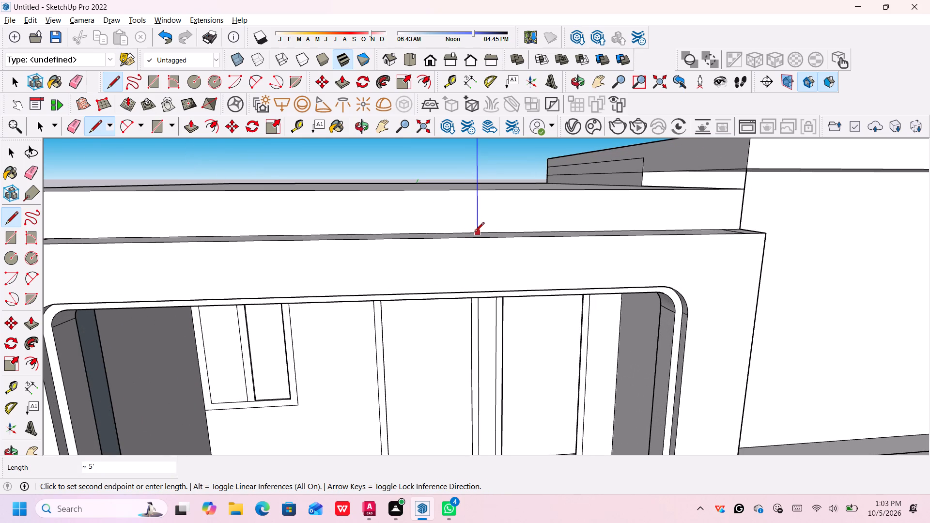
{"action": "left_click", "coordinate": [476, 233]}
{"action": "scroll", "coordinate": [483, 233], "scroll_direction": "down", "scroll_amount": 5}
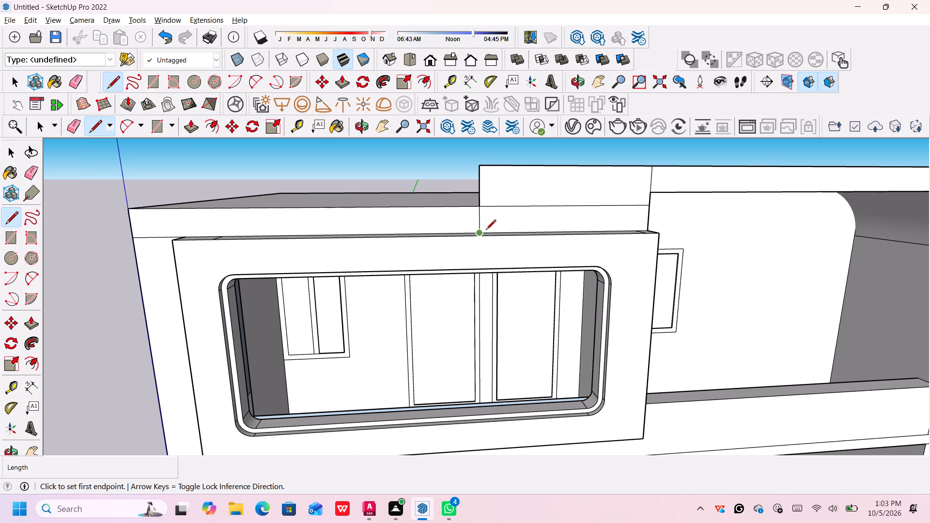
{"action": "key", "text": "space"}
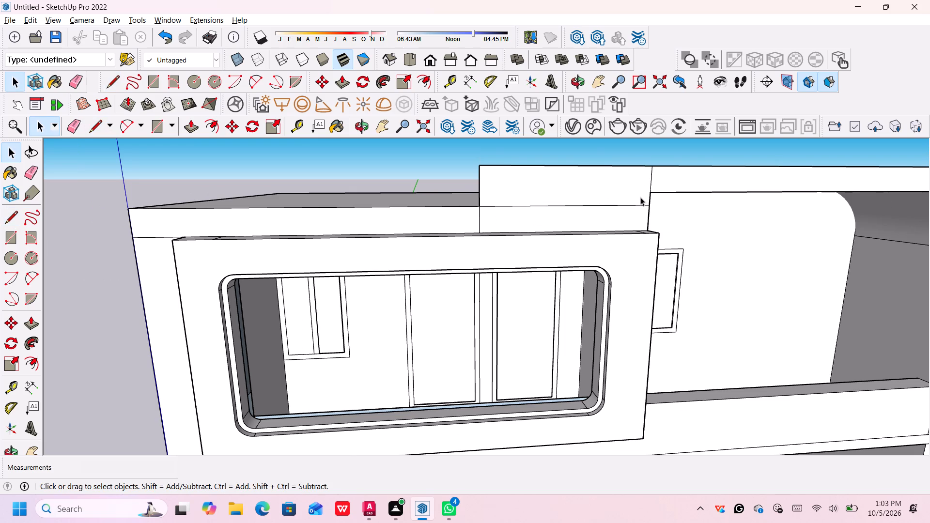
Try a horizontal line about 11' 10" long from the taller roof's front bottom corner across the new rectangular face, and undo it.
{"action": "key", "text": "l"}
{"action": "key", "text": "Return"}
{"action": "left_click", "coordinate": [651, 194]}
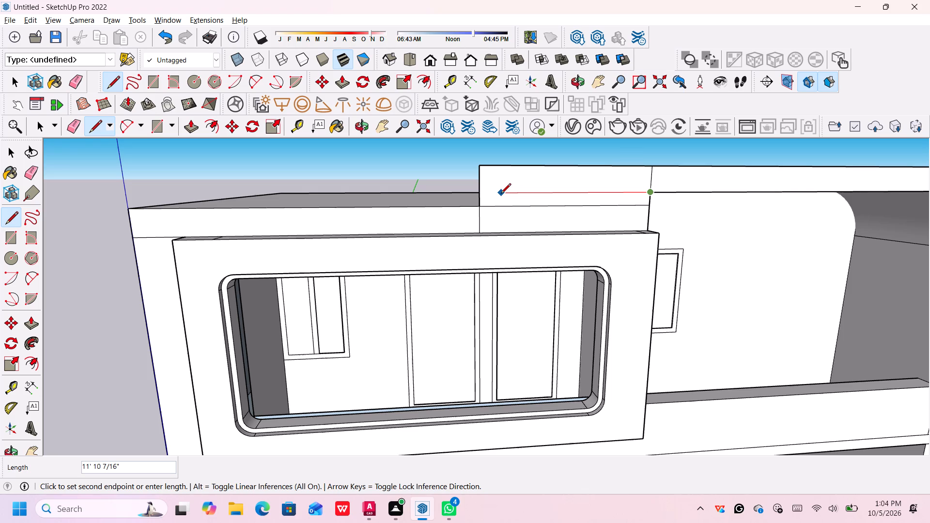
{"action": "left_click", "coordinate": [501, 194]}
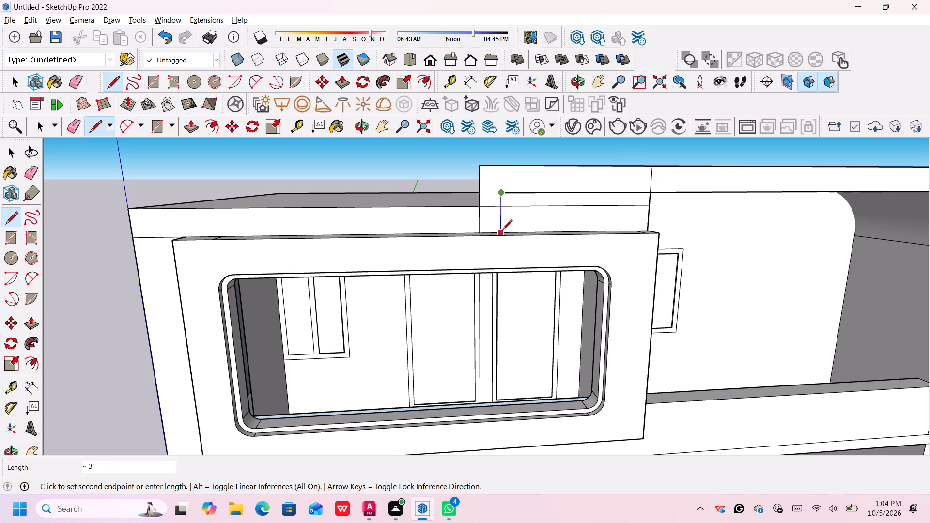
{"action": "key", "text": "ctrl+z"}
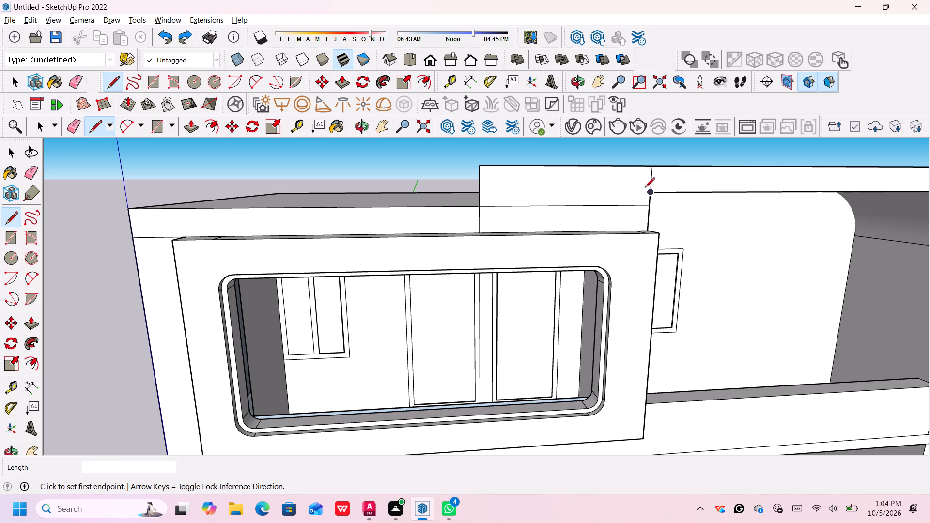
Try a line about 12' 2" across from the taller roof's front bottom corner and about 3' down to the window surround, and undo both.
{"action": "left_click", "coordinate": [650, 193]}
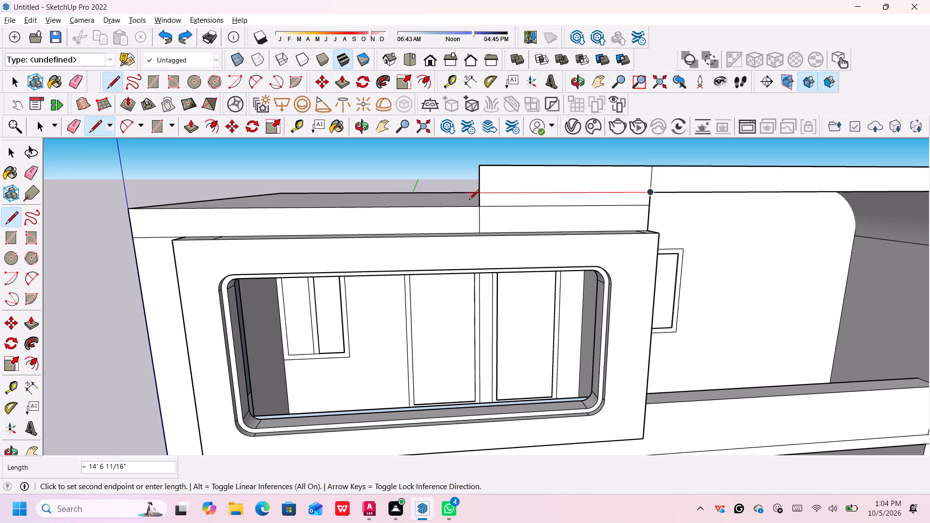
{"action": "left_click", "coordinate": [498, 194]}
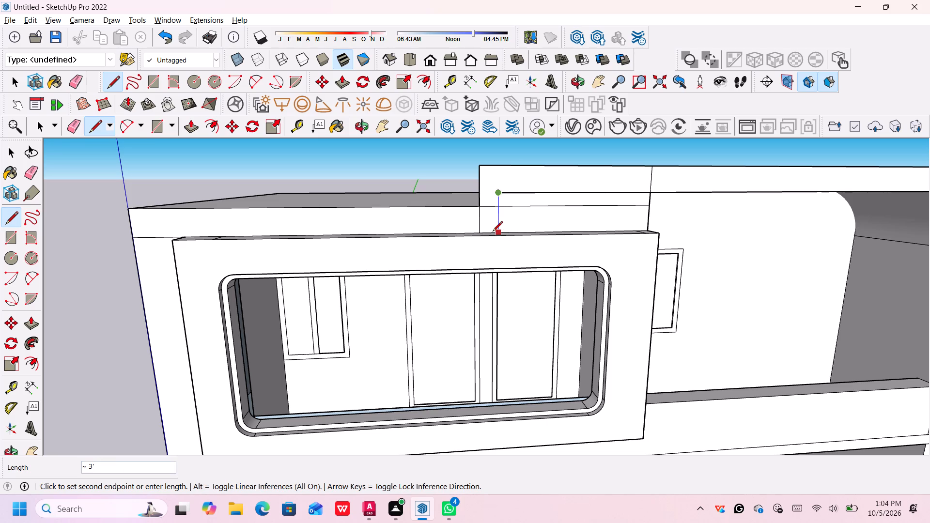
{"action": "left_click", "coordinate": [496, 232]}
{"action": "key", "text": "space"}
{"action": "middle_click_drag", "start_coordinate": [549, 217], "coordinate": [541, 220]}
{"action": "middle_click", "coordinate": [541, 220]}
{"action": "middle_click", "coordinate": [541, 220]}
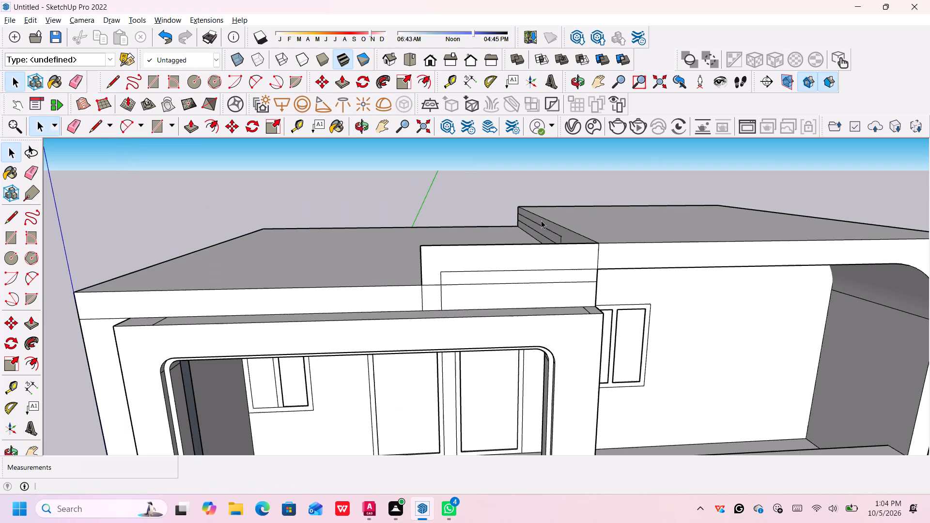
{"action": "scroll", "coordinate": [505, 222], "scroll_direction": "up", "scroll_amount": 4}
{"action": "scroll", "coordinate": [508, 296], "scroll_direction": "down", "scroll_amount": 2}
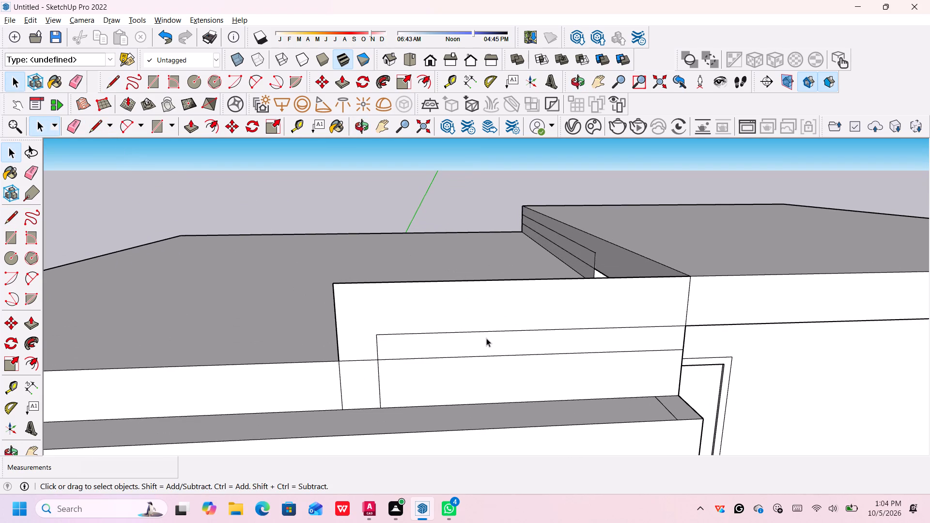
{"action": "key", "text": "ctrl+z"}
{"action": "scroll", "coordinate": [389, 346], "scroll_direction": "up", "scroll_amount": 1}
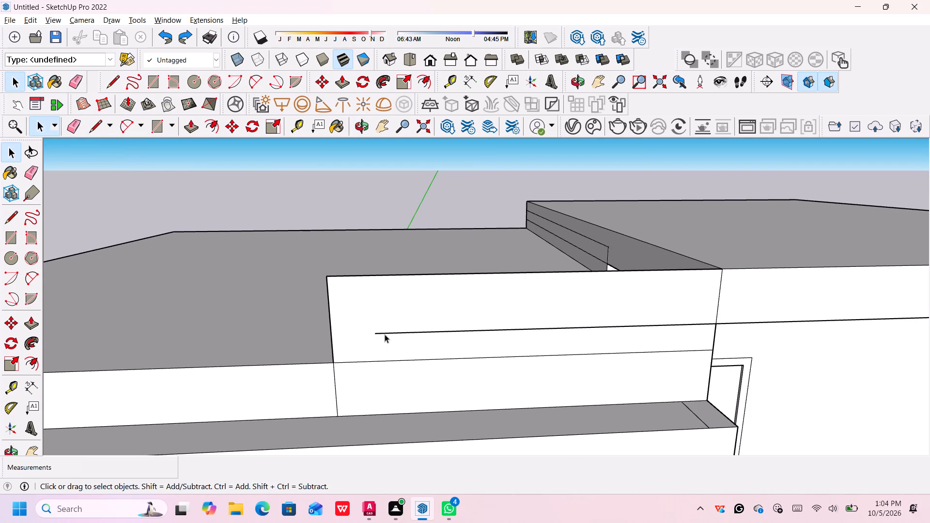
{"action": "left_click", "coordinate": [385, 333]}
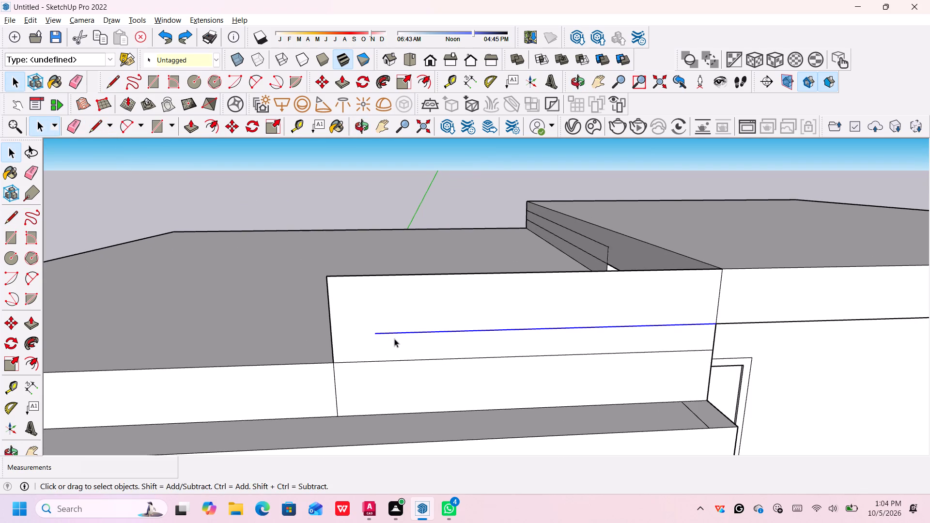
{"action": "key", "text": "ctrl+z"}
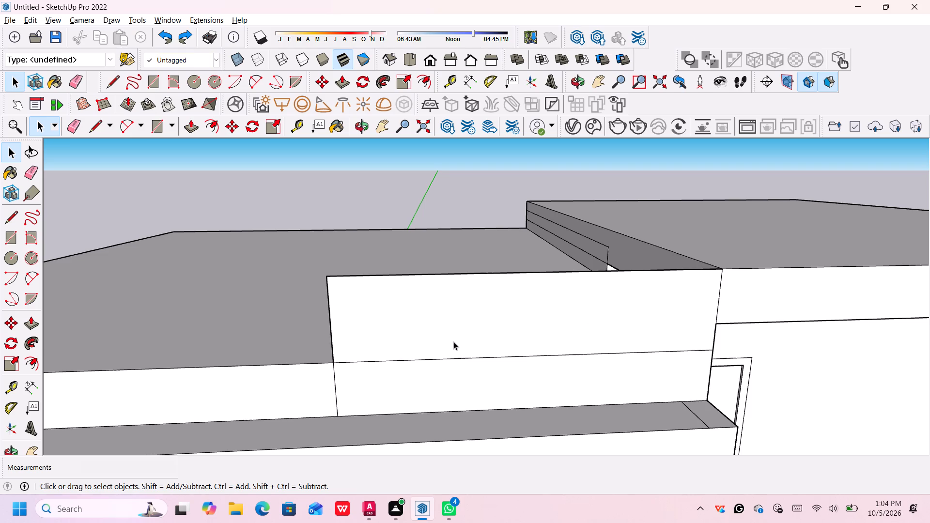
From the taller roof's front bottom corner, draw a line about 12' 4" across the band's face, then about 3' down to the window surround.
{"action": "key", "text": "l"}
{"action": "key", "text": "Return"}
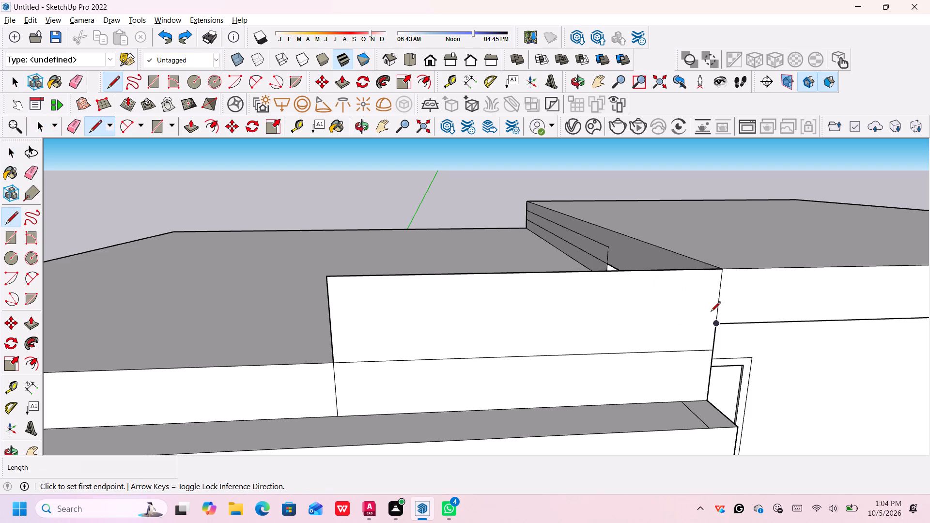
{"action": "left_click", "coordinate": [718, 323]}
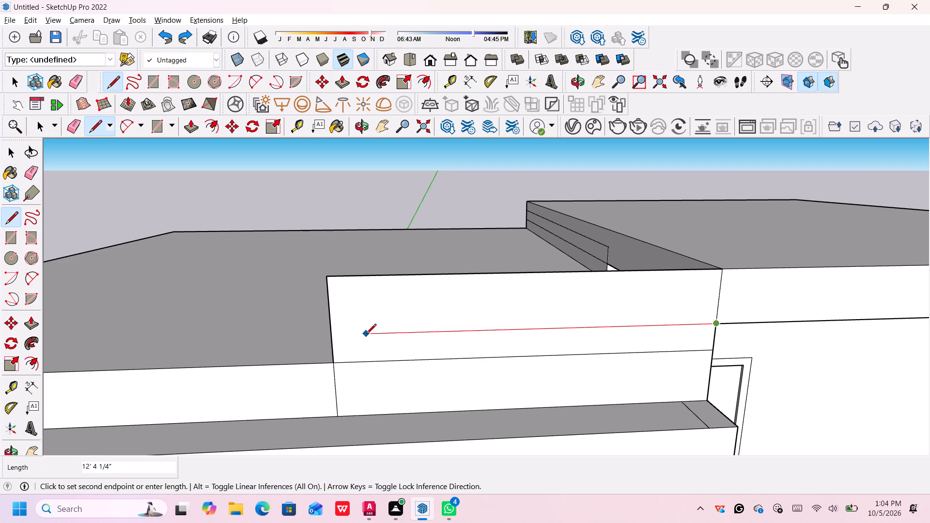
{"action": "left_click", "coordinate": [366, 335]}
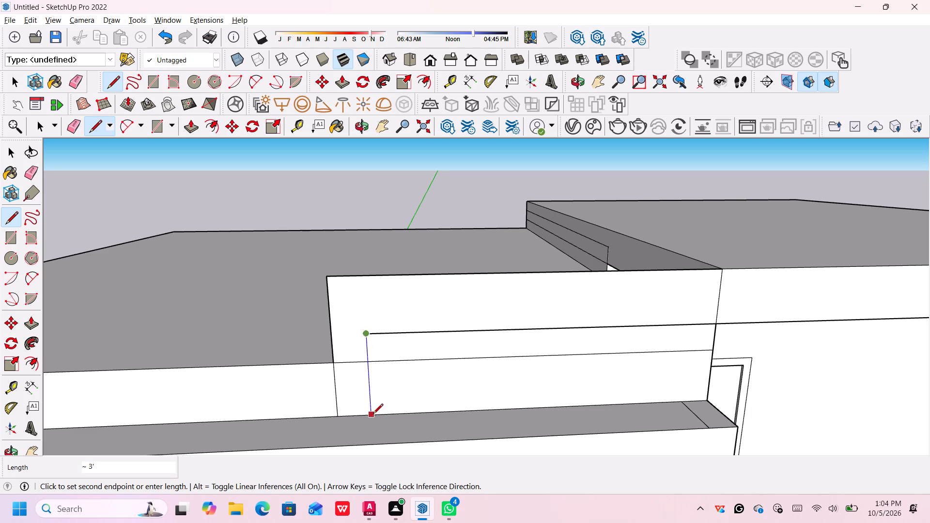
{"action": "left_click", "coordinate": [371, 415]}
{"action": "key", "text": "space"}
{"action": "scroll", "coordinate": [384, 379], "scroll_direction": "down", "scroll_amount": 1}
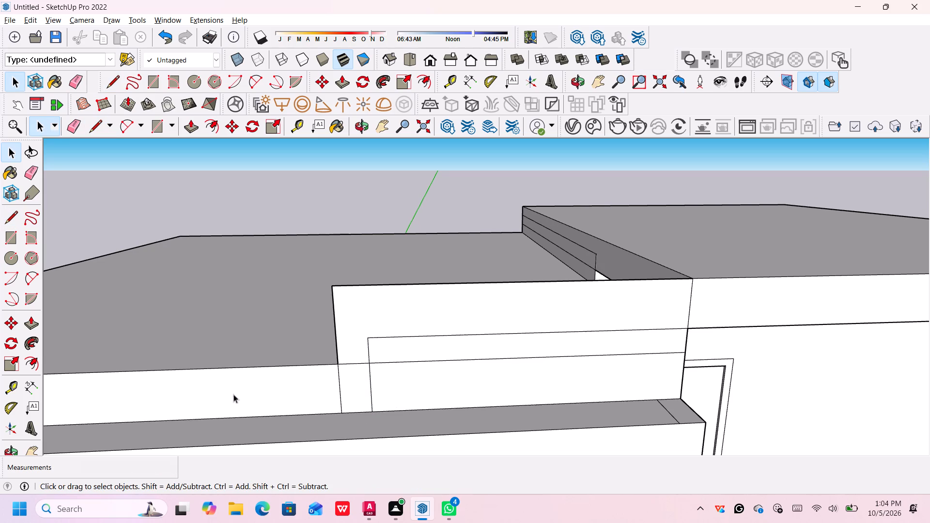
Round the outer top corner of the new outline with a tangent two-point arc spanning about 3'.
{"action": "left_click", "coordinate": [27, 277]}
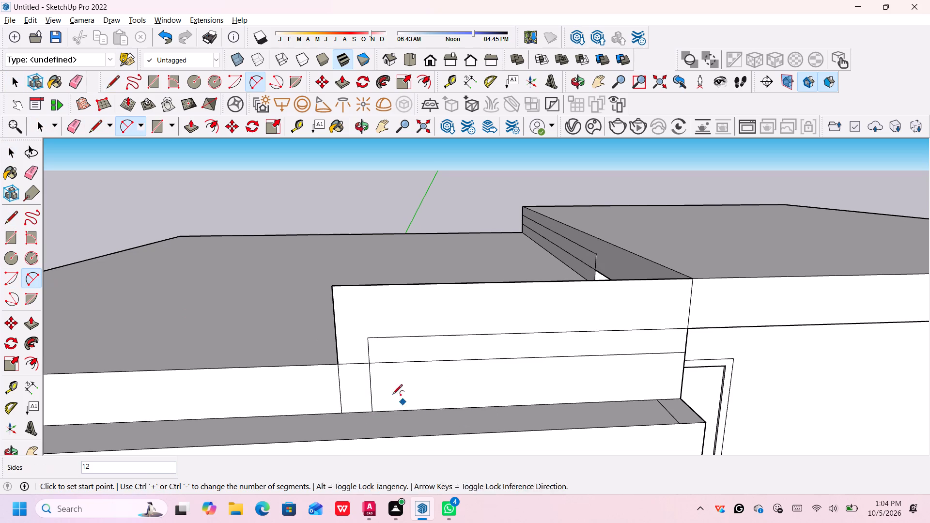
{"action": "scroll", "coordinate": [370, 385], "scroll_direction": "down", "scroll_amount": 4}
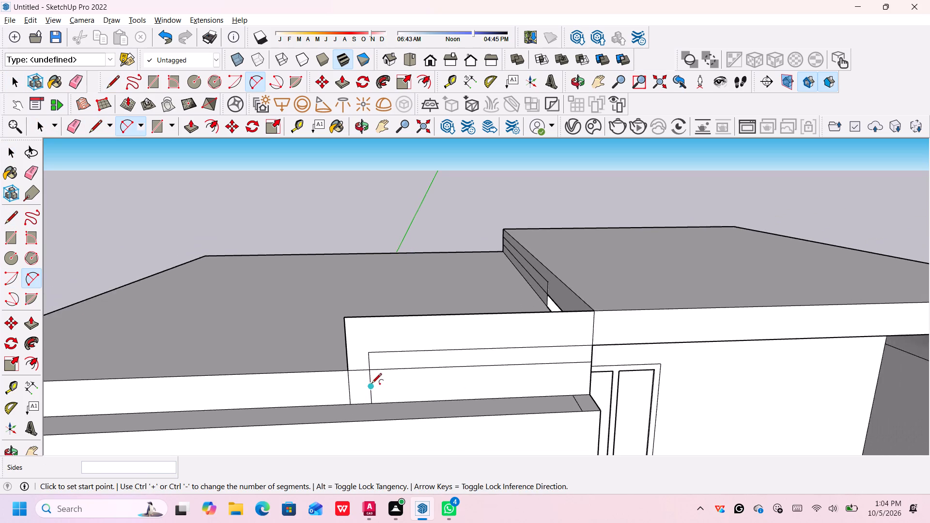
{"action": "scroll", "coordinate": [372, 384], "scroll_direction": "down", "scroll_amount": 3}
{"action": "middle_click_drag", "start_coordinate": [373, 385], "coordinate": [373, 368]}
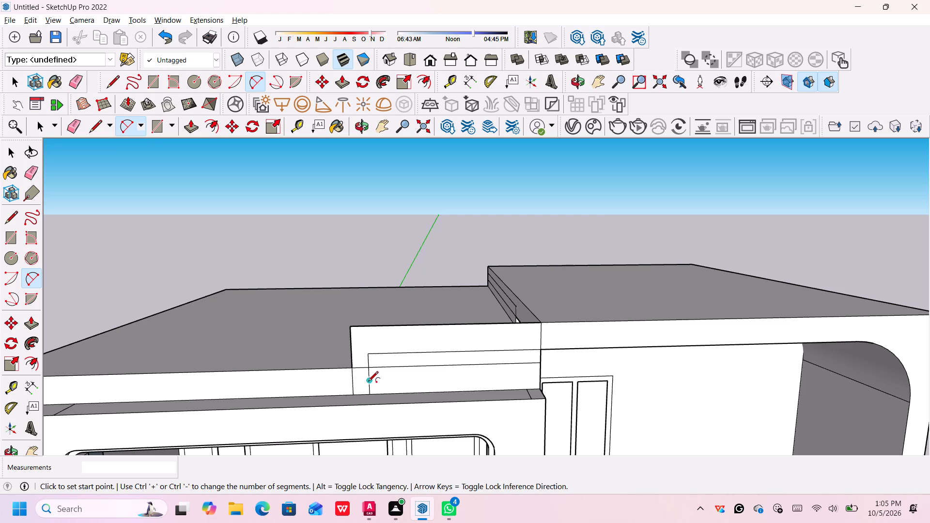
{"action": "left_click", "coordinate": [368, 382]}
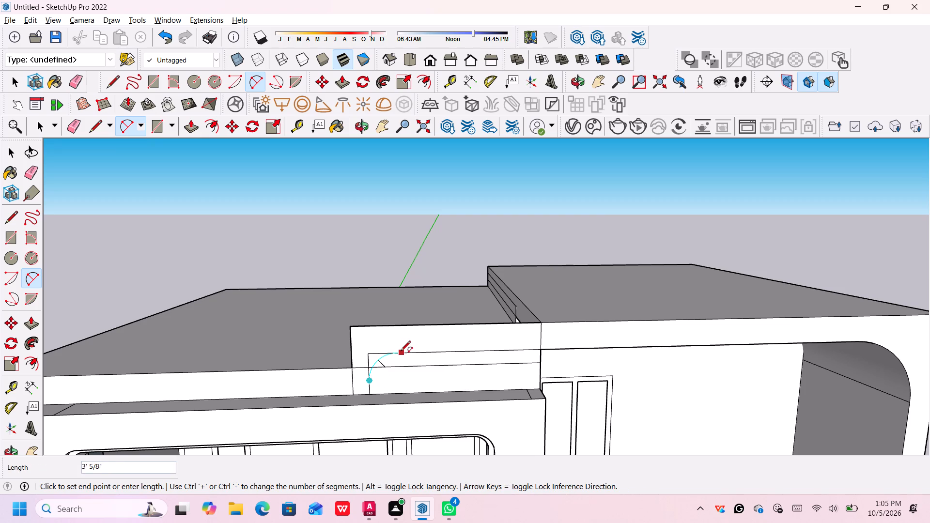
{"action": "double_click", "coordinate": [399, 352]}
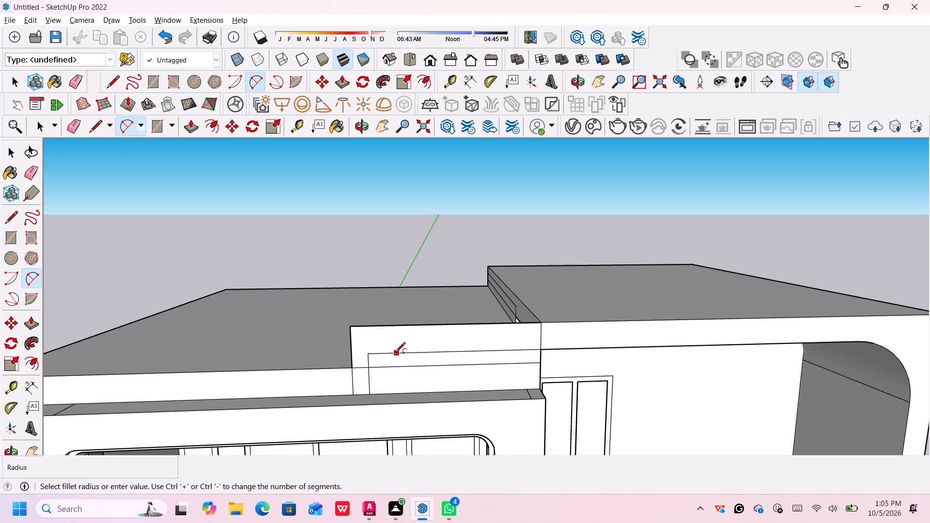
{"action": "left_click", "coordinate": [400, 354]}
{"action": "double_click", "coordinate": [370, 382]}
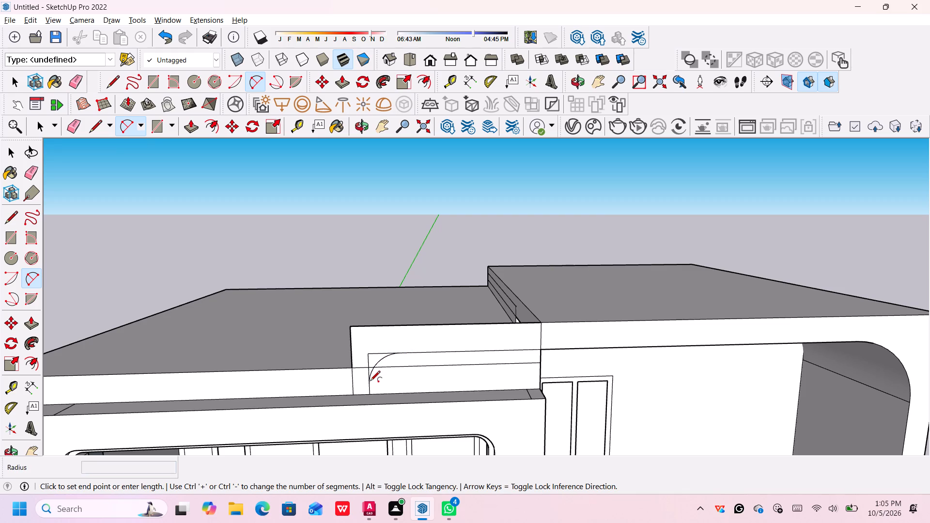
{"action": "key", "text": "space"}
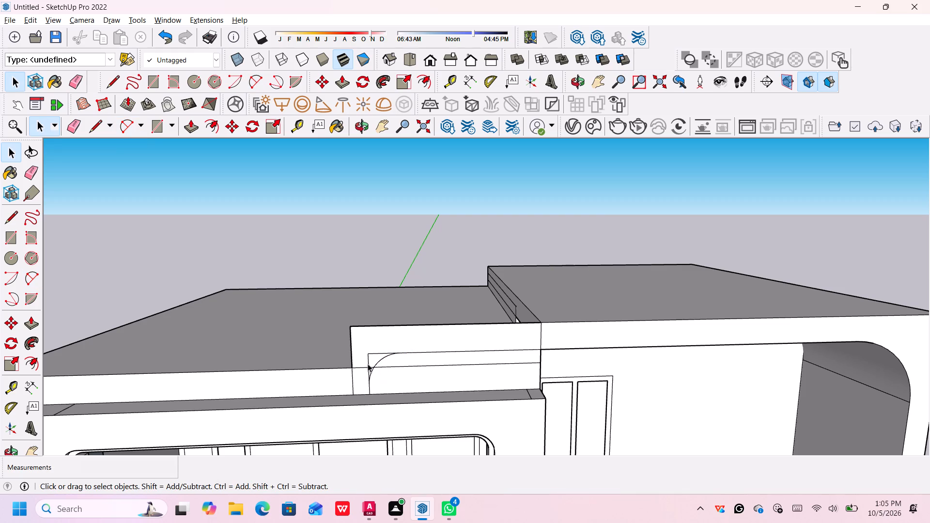
Delete the leftover straight corner segments outside the new arc.
{"action": "left_click", "coordinate": [368, 359]}
{"action": "left_click", "coordinate": [374, 354]}
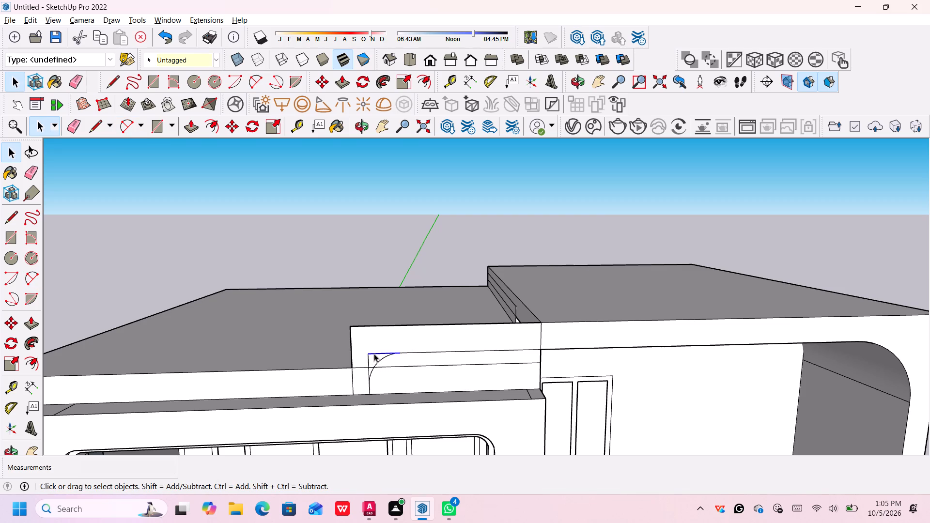
{"action": "key", "text": "Delete"}
{"action": "left_click", "coordinate": [368, 356]}
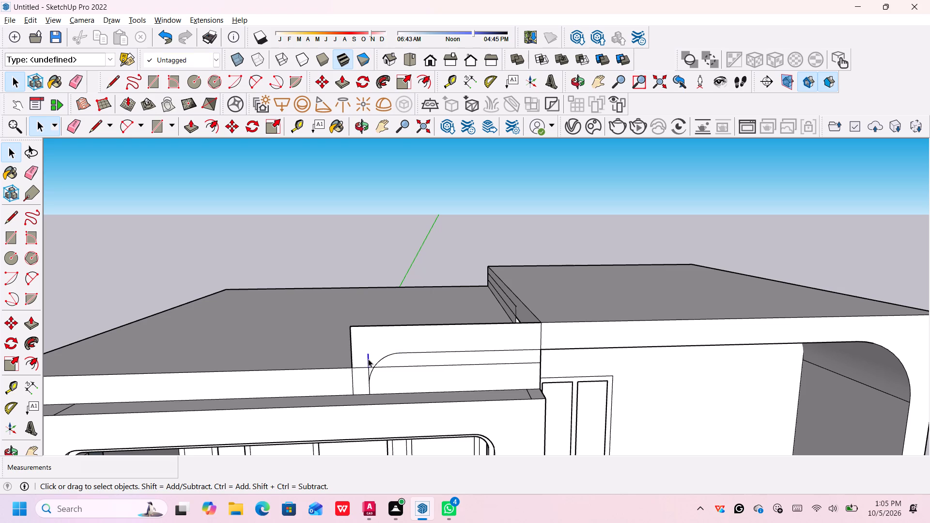
{"action": "key", "text": "Delete"}
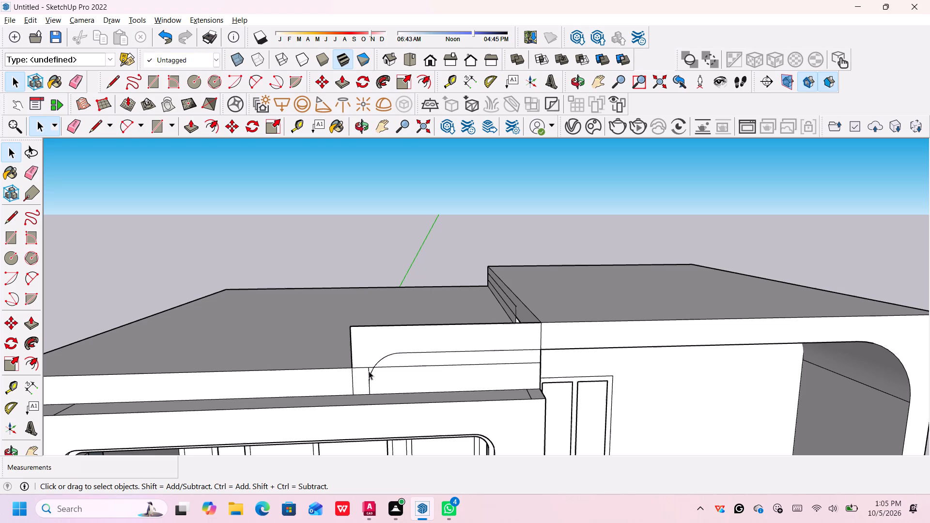
{"action": "left_click", "coordinate": [369, 371]}
{"action": "key", "text": "Delete"}
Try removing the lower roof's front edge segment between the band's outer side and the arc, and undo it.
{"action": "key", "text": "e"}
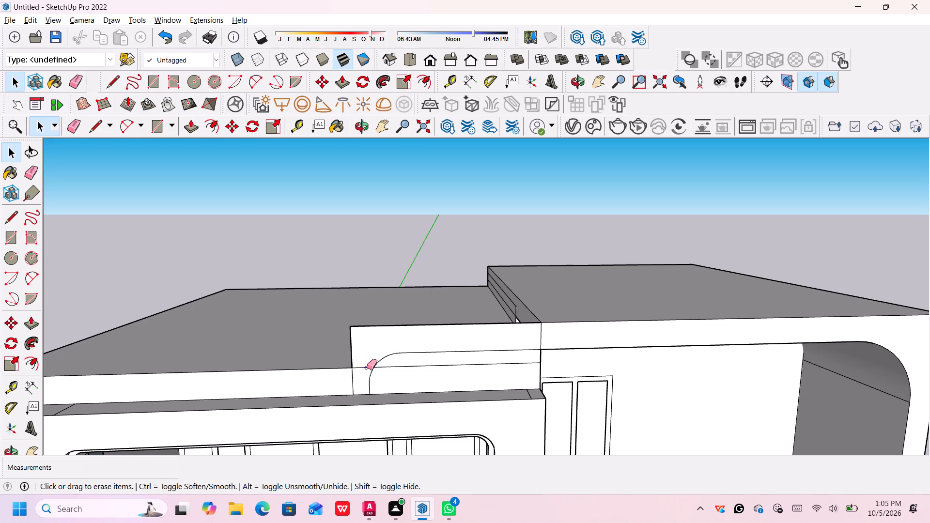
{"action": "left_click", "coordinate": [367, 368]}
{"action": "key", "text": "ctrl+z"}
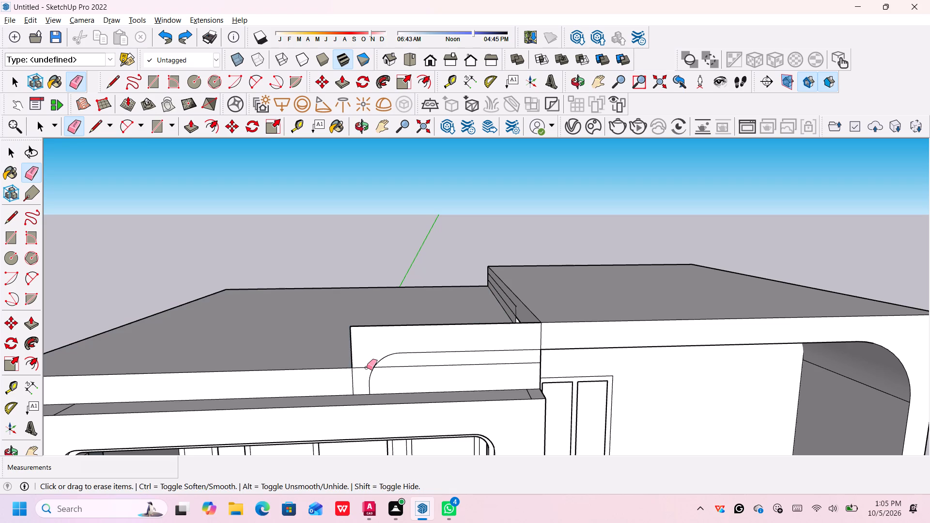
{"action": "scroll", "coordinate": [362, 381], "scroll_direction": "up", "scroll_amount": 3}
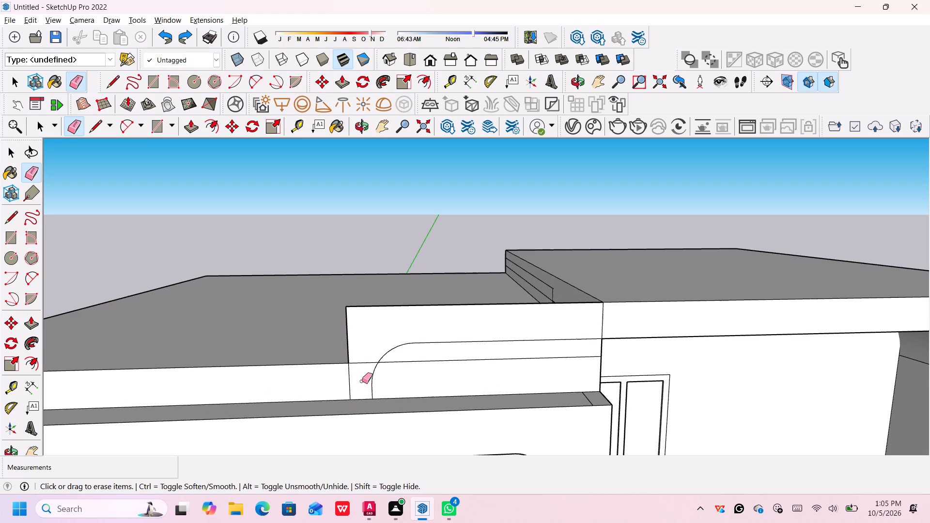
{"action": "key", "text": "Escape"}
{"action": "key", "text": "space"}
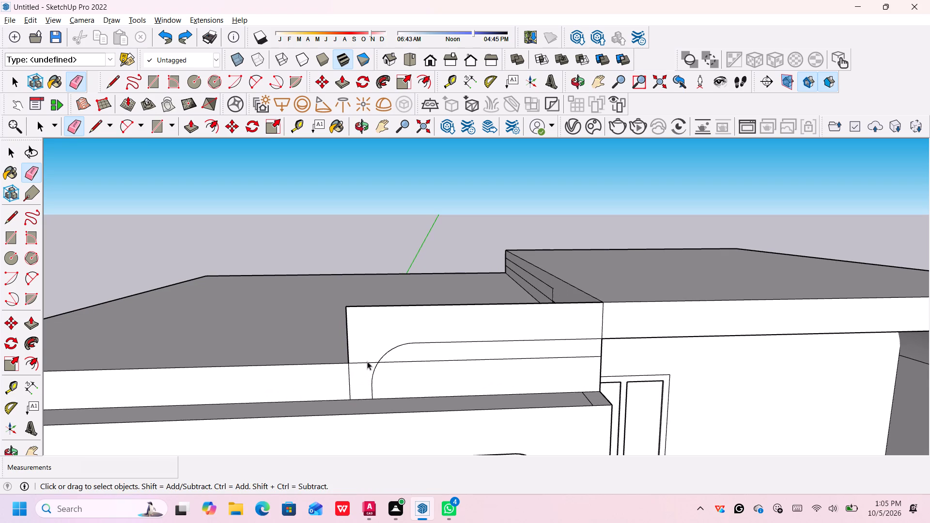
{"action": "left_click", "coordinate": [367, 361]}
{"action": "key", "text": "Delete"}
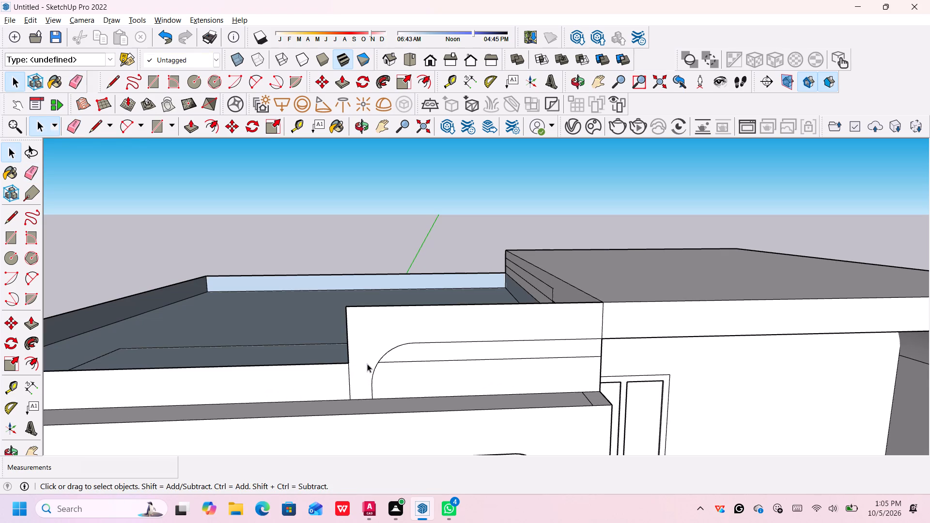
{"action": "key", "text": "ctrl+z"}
Examine the roof band's rounded outline and its junction with both roofs from several distances and angles.
{"action": "scroll", "coordinate": [376, 373], "scroll_direction": "down", "scroll_amount": 2}
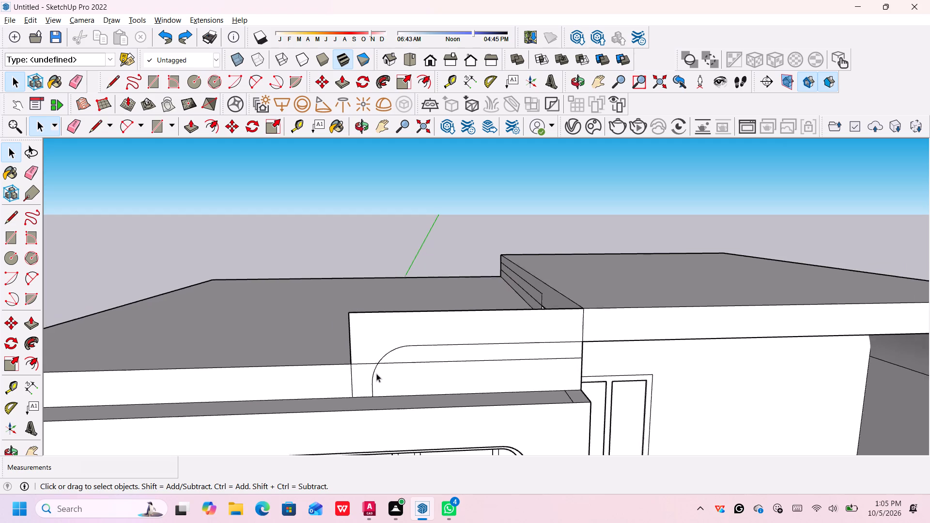
{"action": "scroll", "coordinate": [376, 373], "scroll_direction": "down", "scroll_amount": 4}
{"action": "scroll", "coordinate": [410, 401], "scroll_direction": "down", "scroll_amount": 7}
{"action": "middle_click_drag", "start_coordinate": [418, 405], "coordinate": [411, 369]}
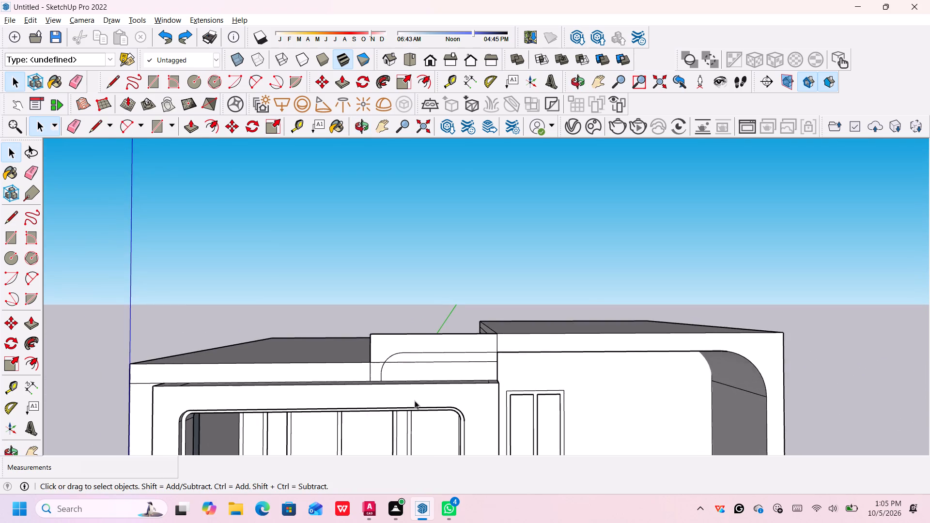
{"action": "scroll", "coordinate": [415, 400], "scroll_direction": "down", "scroll_amount": 14}
{"action": "middle_click_drag", "start_coordinate": [442, 430], "coordinate": [444, 442]}
{"action": "scroll", "coordinate": [444, 437], "scroll_direction": "down", "scroll_amount": 2}
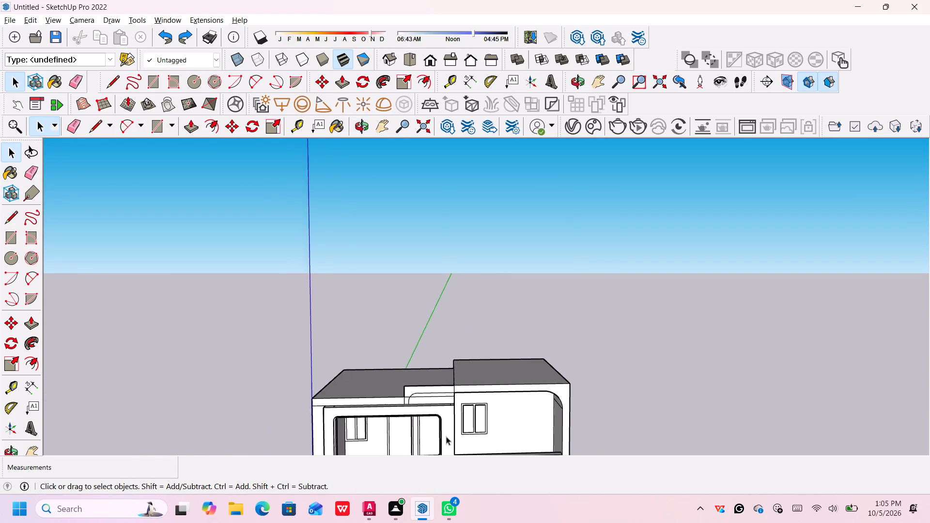
{"action": "scroll", "coordinate": [446, 436], "scroll_direction": "down", "scroll_amount": 9}
{"action": "scroll", "coordinate": [435, 409], "scroll_direction": "up", "scroll_amount": 12}
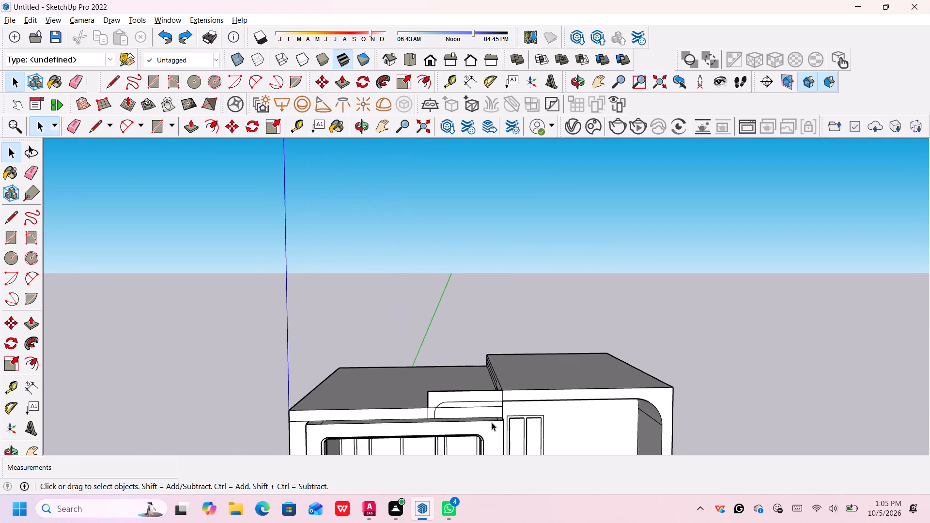
{"action": "scroll", "coordinate": [462, 419], "scroll_direction": "up", "scroll_amount": 8}
{"action": "scroll", "coordinate": [464, 395], "scroll_direction": "down", "scroll_amount": 1}
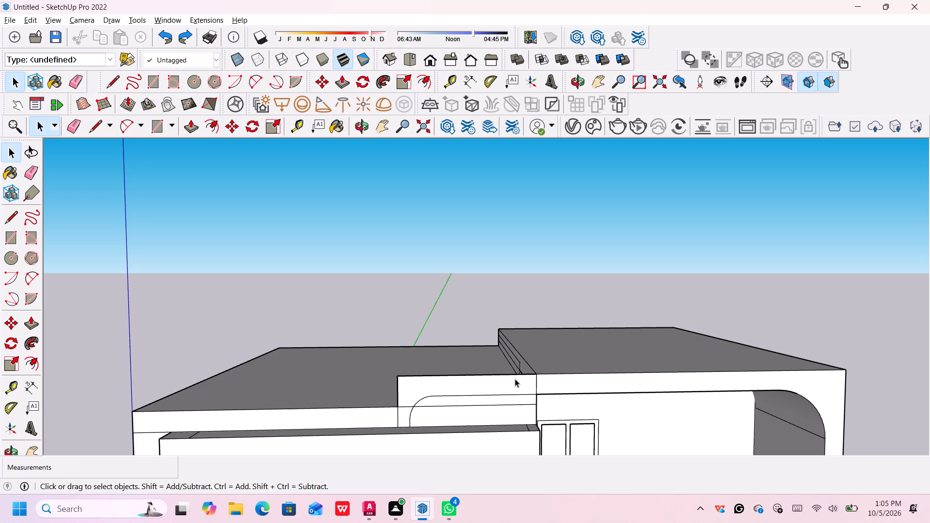
{"action": "middle_click_drag", "start_coordinate": [473, 390], "coordinate": [553, 413]}
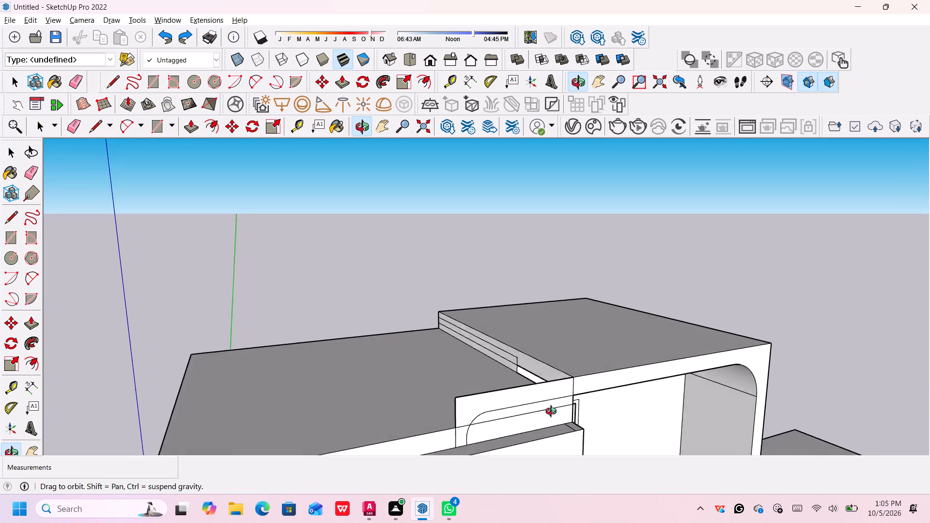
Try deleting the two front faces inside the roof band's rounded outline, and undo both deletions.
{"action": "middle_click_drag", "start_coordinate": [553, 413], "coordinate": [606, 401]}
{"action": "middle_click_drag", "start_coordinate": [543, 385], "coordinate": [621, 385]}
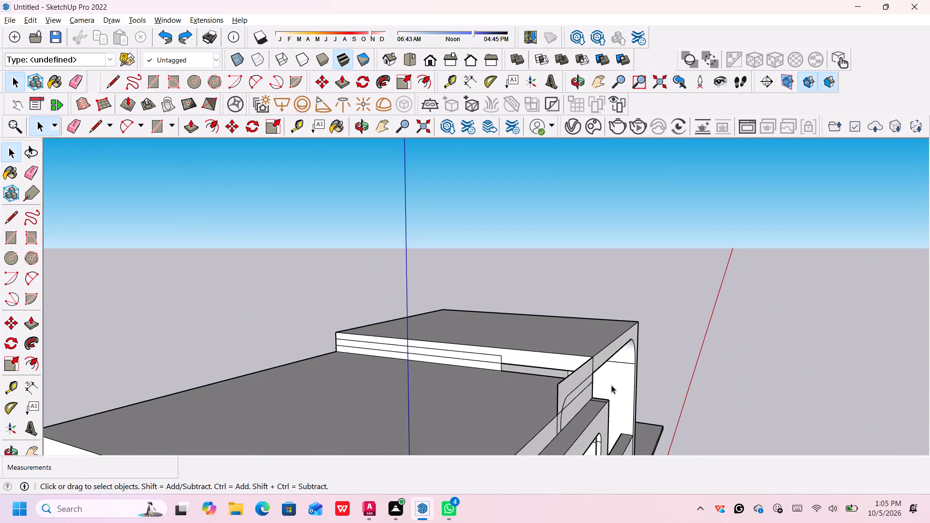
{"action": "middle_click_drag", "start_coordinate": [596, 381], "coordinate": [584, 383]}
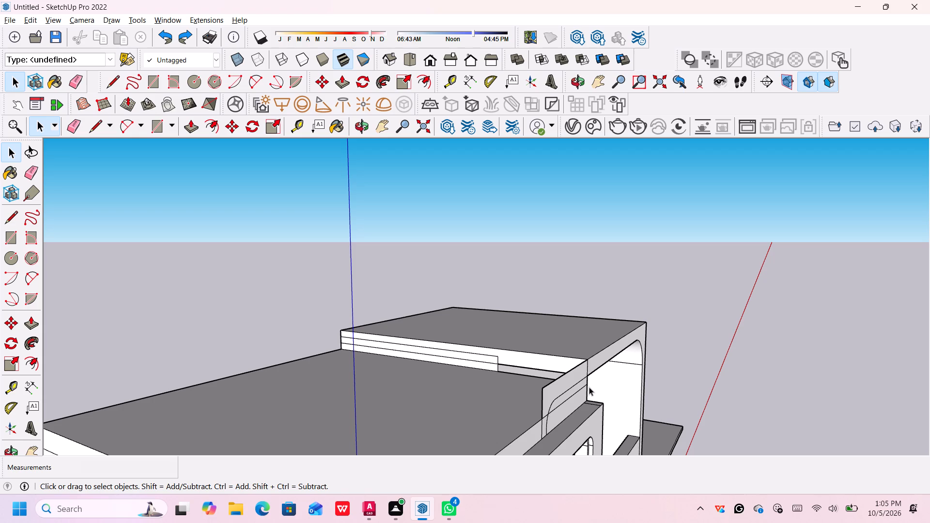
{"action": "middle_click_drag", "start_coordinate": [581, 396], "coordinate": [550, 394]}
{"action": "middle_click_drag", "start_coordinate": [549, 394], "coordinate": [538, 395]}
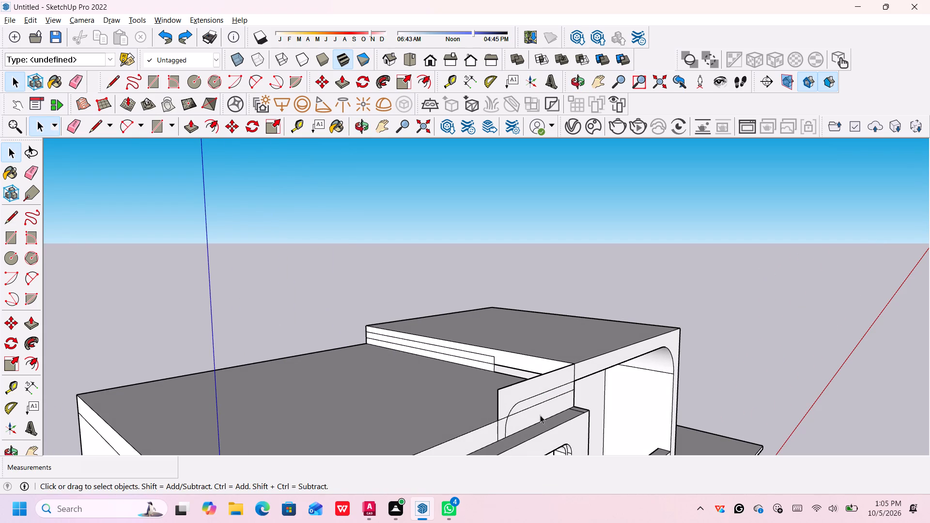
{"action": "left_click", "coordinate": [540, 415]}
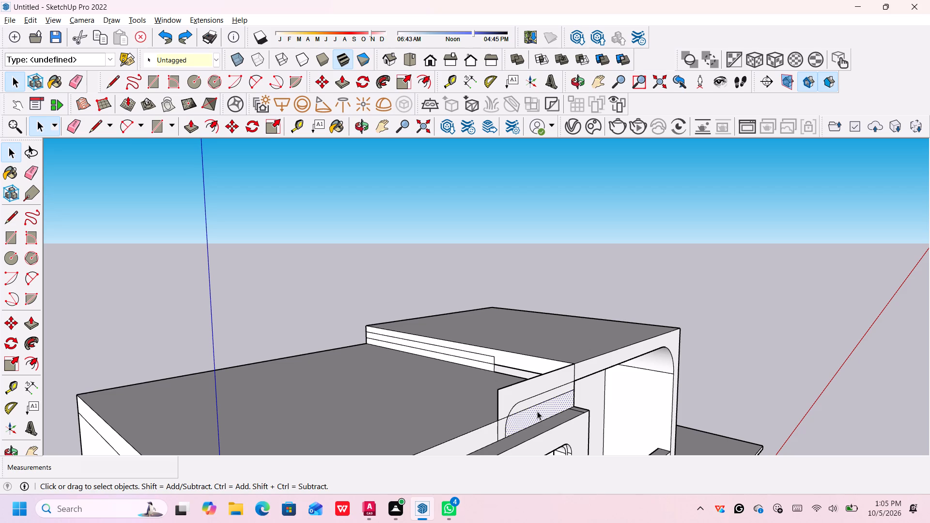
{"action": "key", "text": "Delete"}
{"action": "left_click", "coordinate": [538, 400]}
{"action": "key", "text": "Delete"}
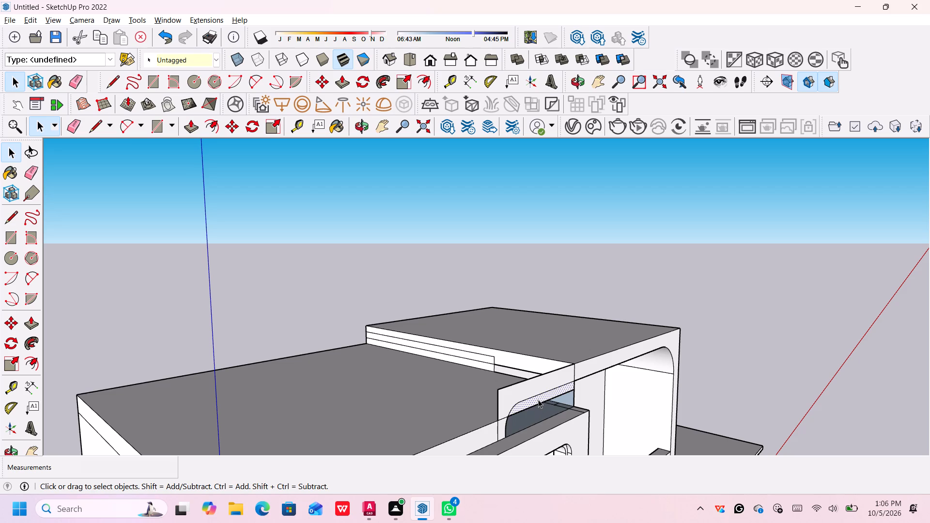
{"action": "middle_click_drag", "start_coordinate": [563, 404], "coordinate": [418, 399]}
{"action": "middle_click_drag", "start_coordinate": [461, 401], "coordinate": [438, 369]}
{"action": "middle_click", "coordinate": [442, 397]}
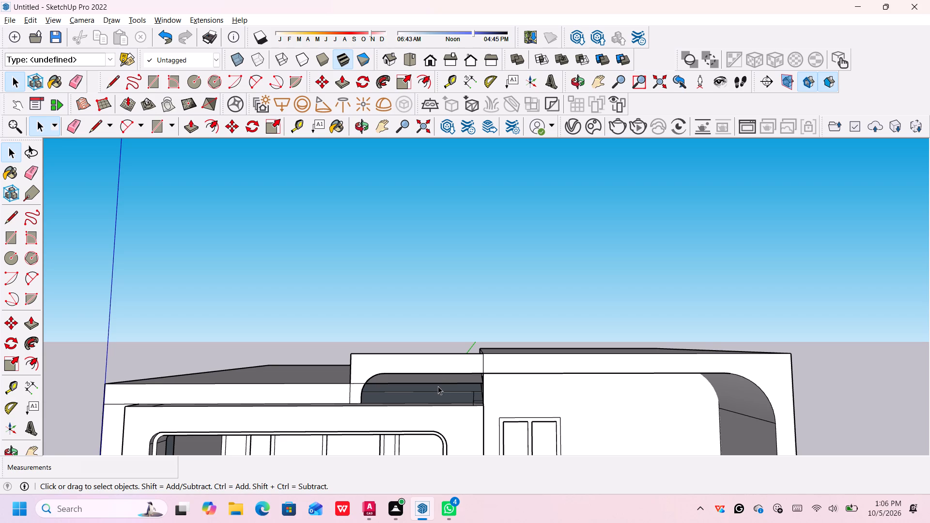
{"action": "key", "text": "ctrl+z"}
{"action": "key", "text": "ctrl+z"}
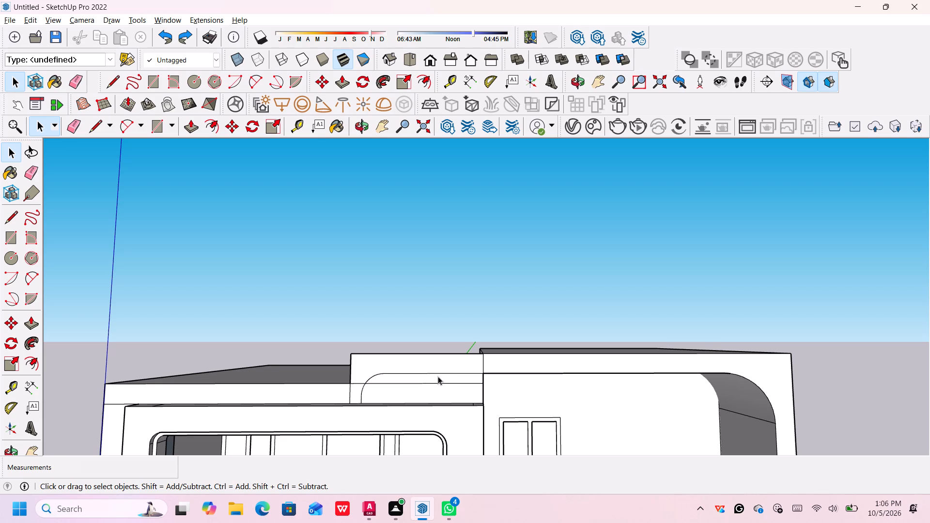
Delete the face inside the roof band's rounded outline that lies above the lower roof's front edge.
{"action": "left_click", "coordinate": [438, 376]}
{"action": "key", "text": "Delete"}
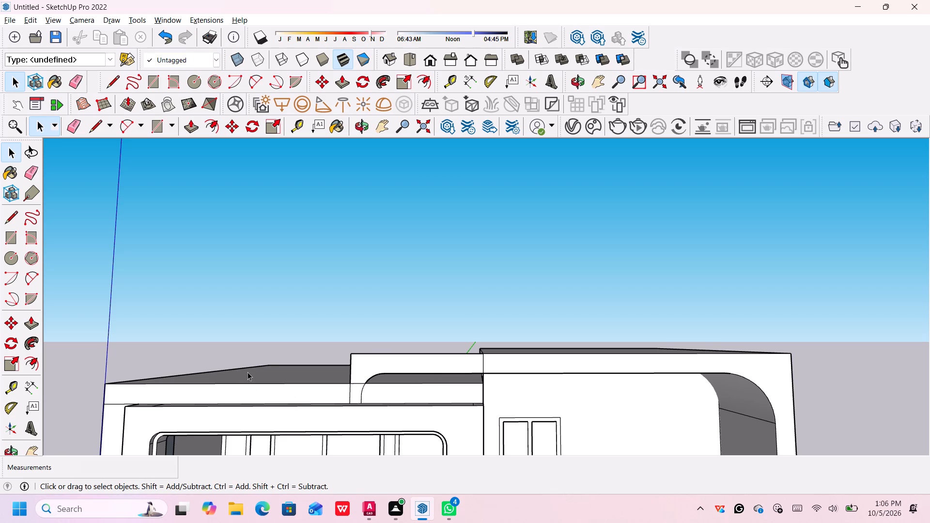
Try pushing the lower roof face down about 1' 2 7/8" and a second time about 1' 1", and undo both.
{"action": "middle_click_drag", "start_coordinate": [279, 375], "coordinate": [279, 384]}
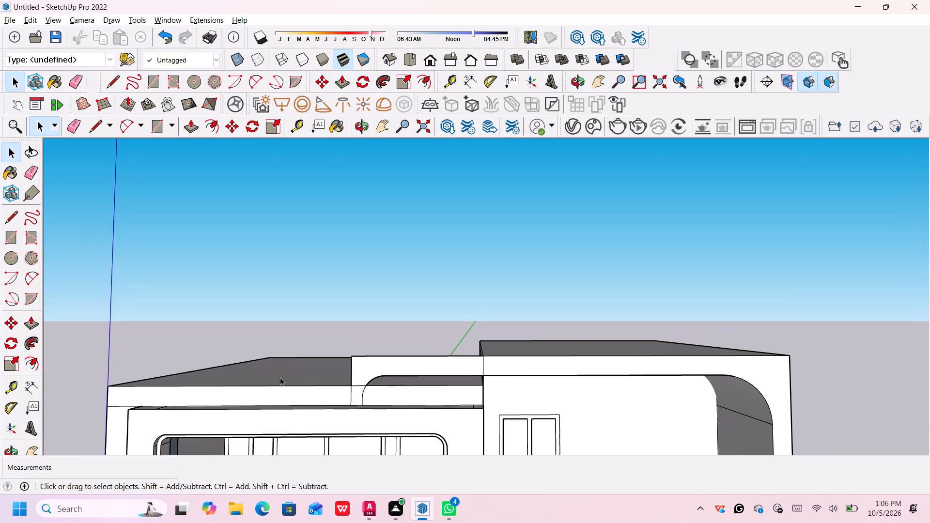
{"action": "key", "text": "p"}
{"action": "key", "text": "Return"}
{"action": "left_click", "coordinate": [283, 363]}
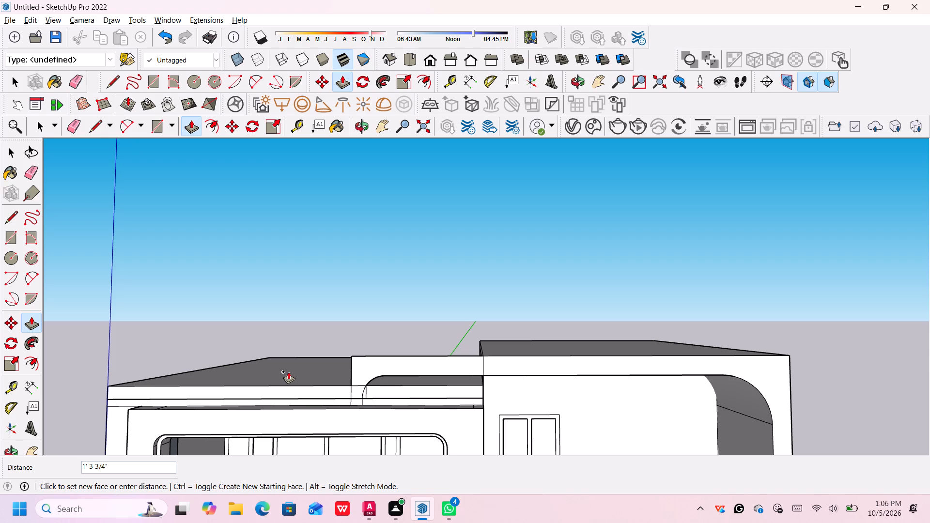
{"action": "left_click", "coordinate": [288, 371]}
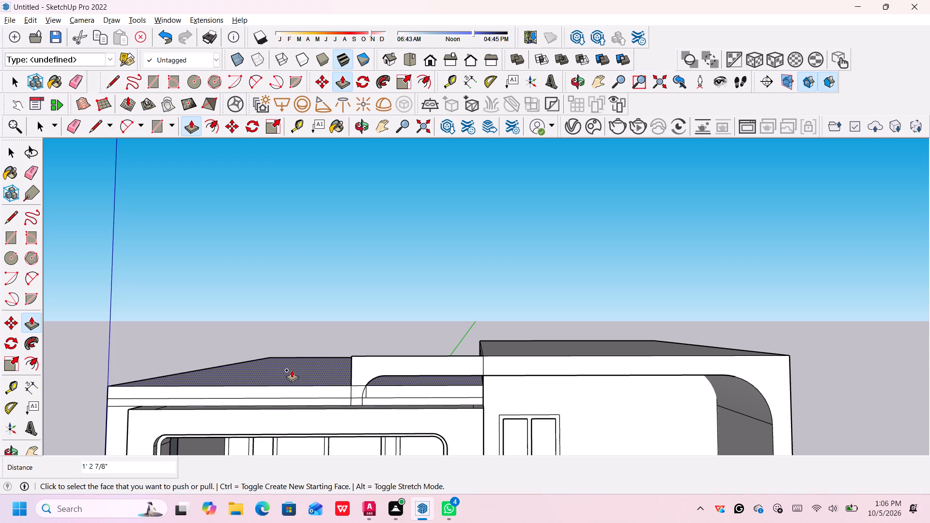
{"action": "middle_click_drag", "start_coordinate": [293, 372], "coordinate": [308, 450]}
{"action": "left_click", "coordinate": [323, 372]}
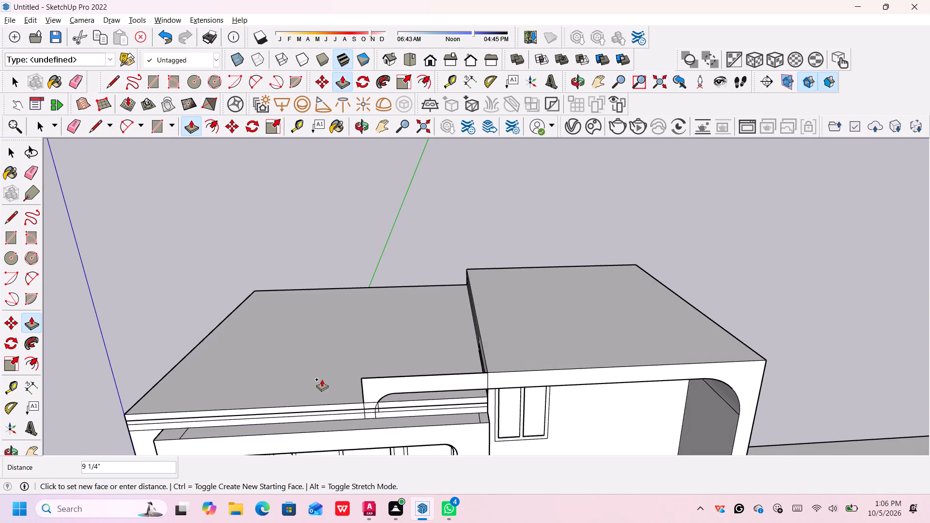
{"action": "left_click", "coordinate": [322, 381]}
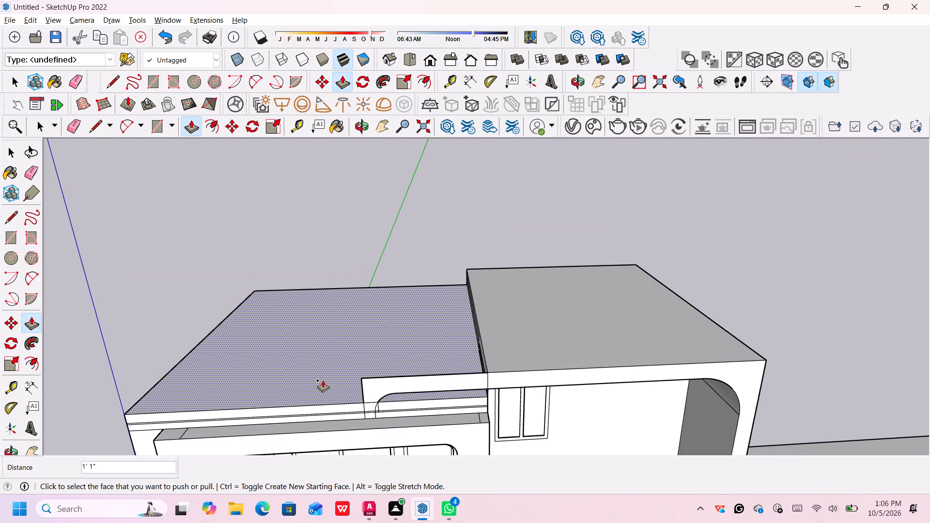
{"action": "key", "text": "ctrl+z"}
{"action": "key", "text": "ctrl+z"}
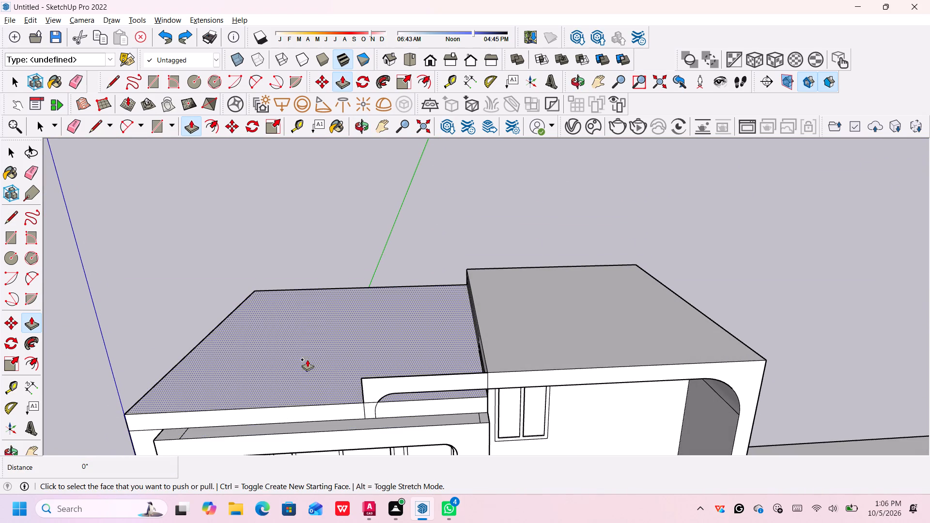
Push the lower roof face down about 11 1/2" with Push/Pull.
{"action": "left_click", "coordinate": [295, 354]}
{"action": "left_click", "coordinate": [308, 359]}
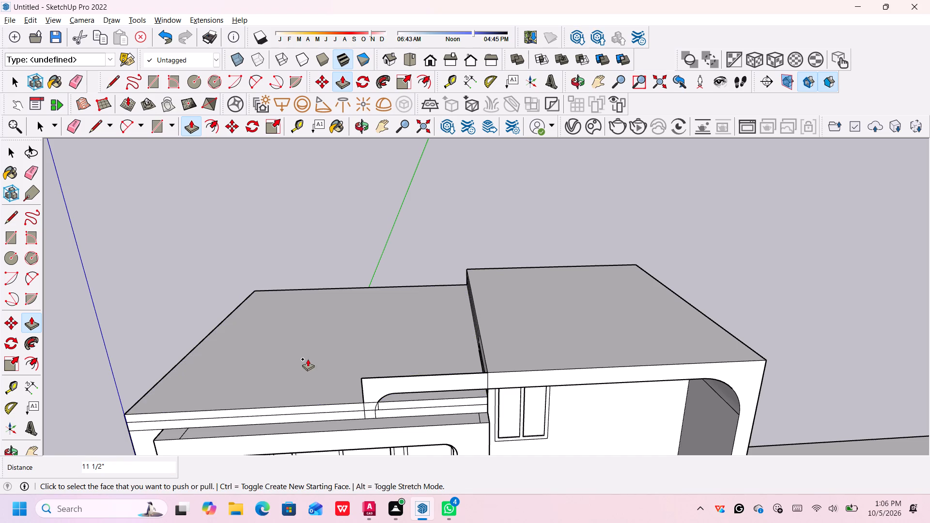
Delete the original top face of the lower roof and its front edge beside the roof band.
{"action": "middle_click_drag", "start_coordinate": [318, 367], "coordinate": [472, 366]}
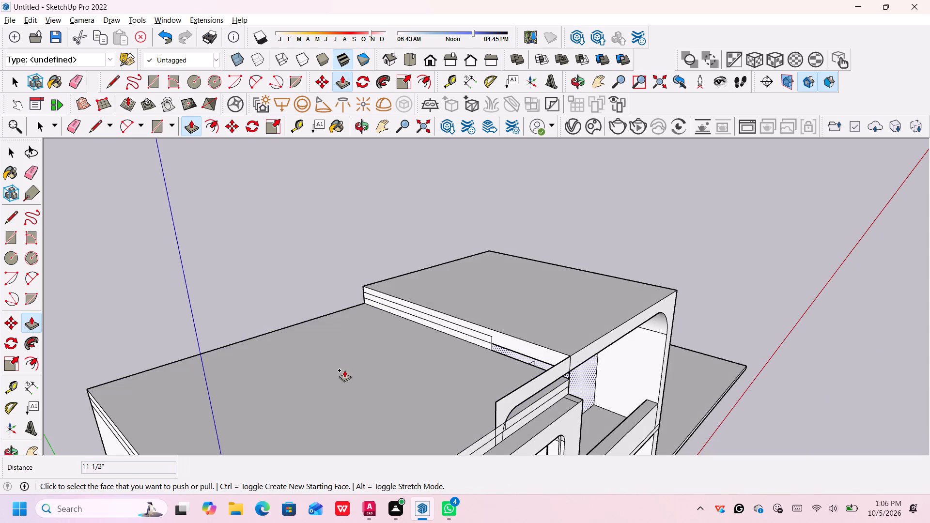
{"action": "scroll", "coordinate": [344, 372], "scroll_direction": "down", "scroll_amount": 9}
{"action": "middle_click_drag", "start_coordinate": [349, 387], "coordinate": [341, 366]}
{"action": "key", "text": "space"}
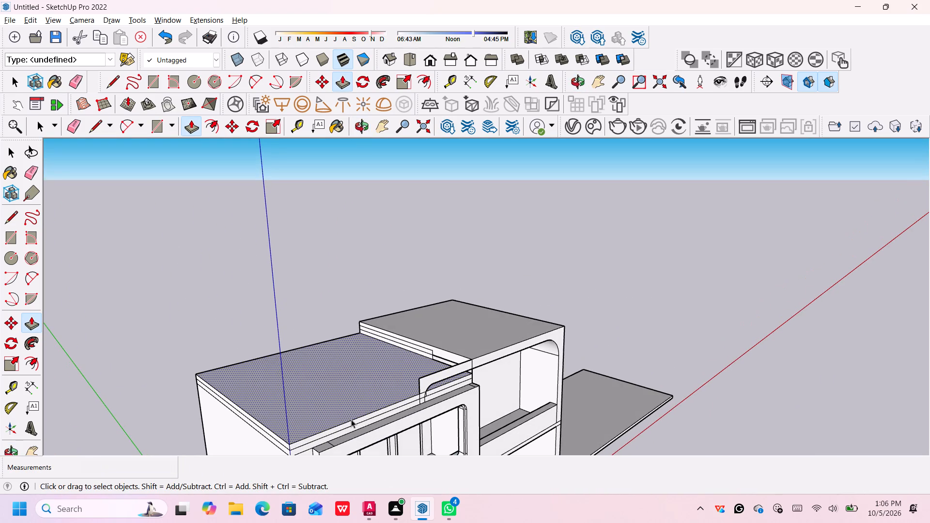
{"action": "left_click", "coordinate": [355, 408]}
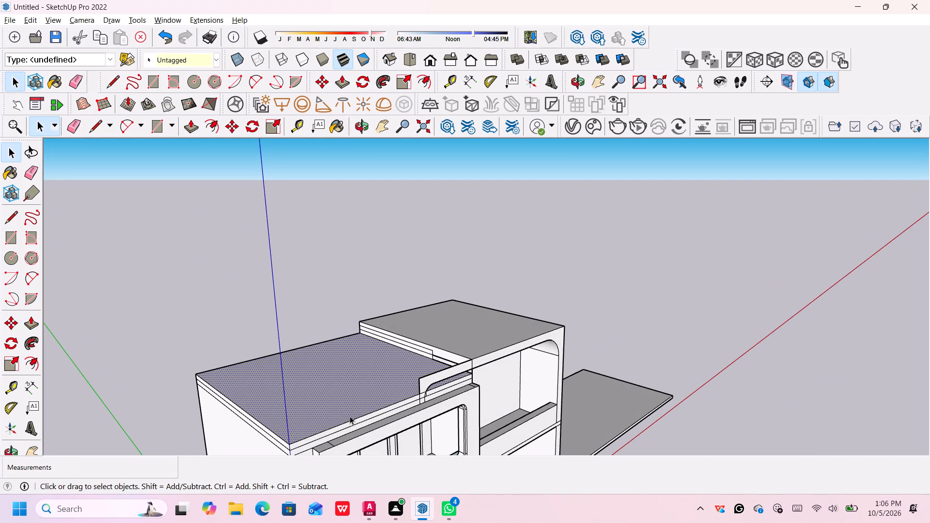
{"action": "key", "text": "Delete"}
{"action": "scroll", "coordinate": [348, 419], "scroll_direction": "up", "scroll_amount": 2}
{"action": "left_click", "coordinate": [349, 423]}
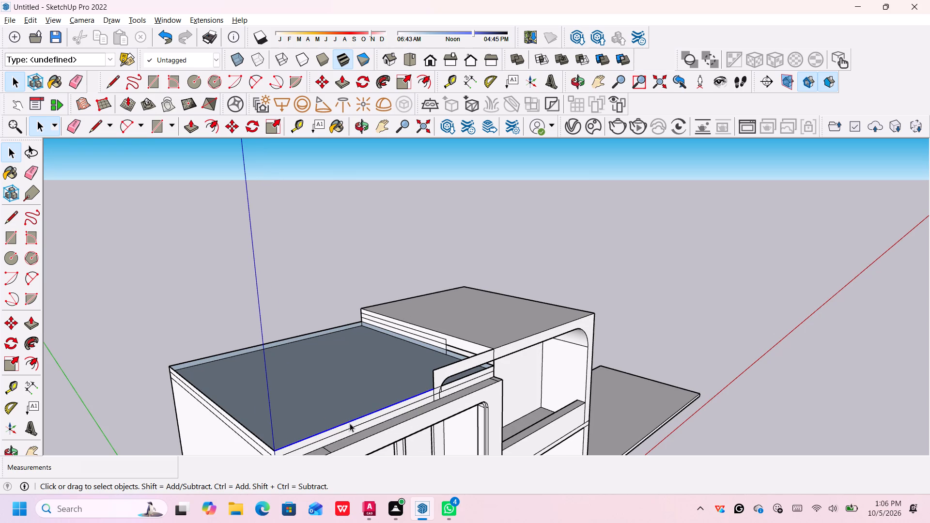
{"action": "key", "text": "Delete"}
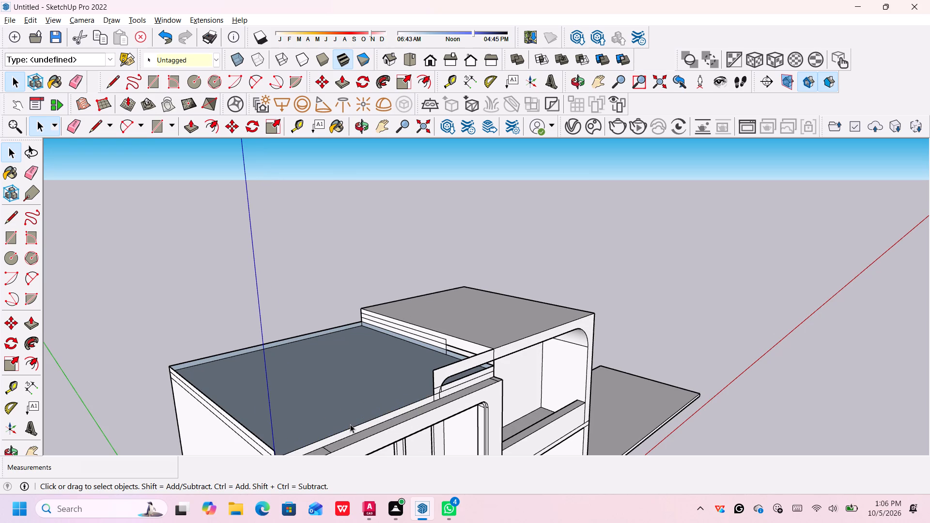
Delete the leftover rear strip and the remaining rear, outer side and corner edges above the lowered roof.
{"action": "left_click", "coordinate": [263, 444]}
{"action": "left_click", "coordinate": [211, 359]}
{"action": "key", "text": "Delete"}
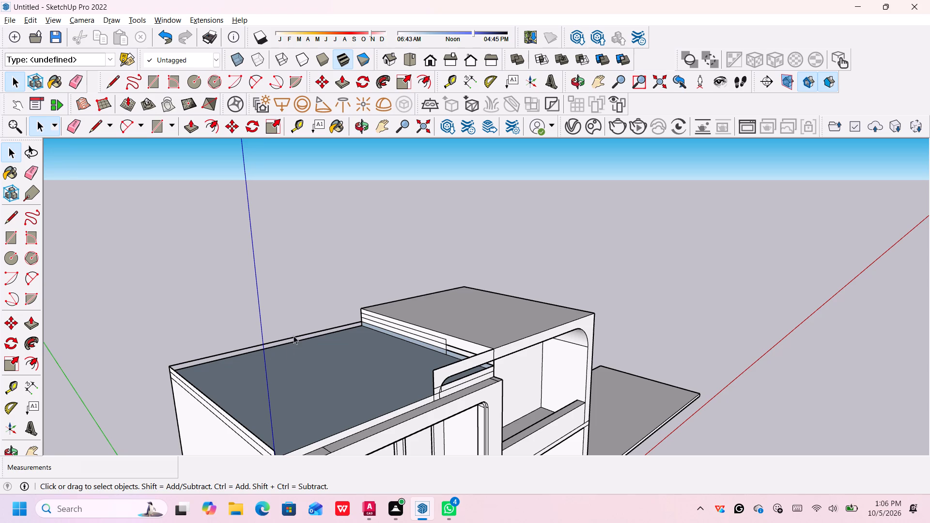
{"action": "left_click_drag", "start_coordinate": [294, 326], "coordinate": [285, 338]}
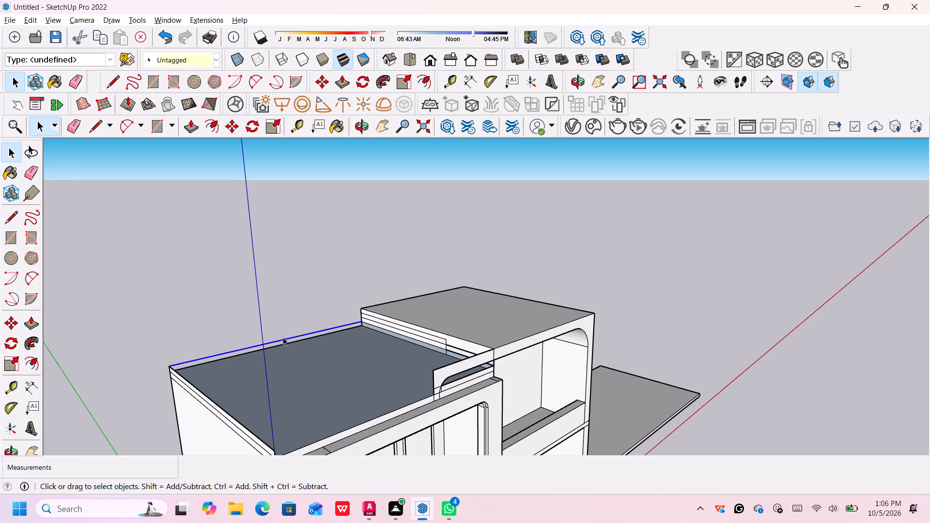
{"action": "left_click", "coordinate": [181, 378]}
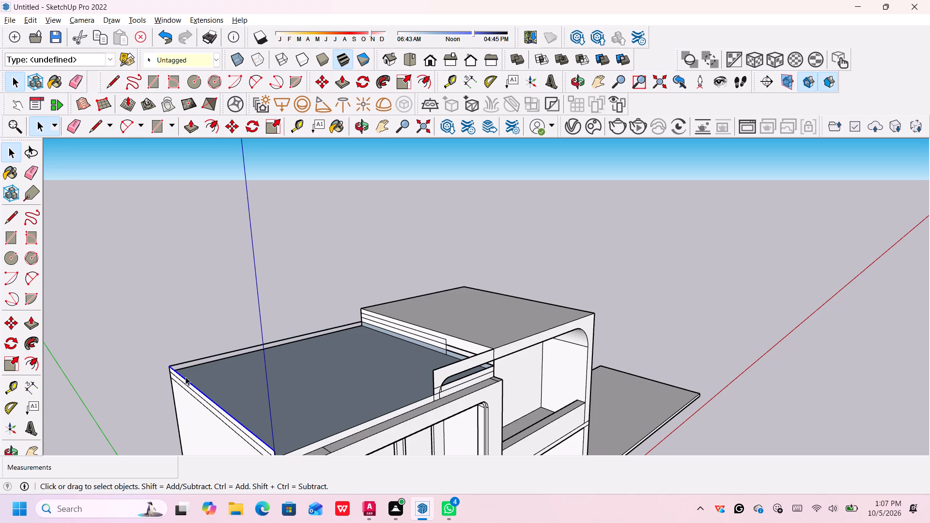
{"action": "key", "text": "Delete"}
{"action": "left_click", "coordinate": [189, 361]}
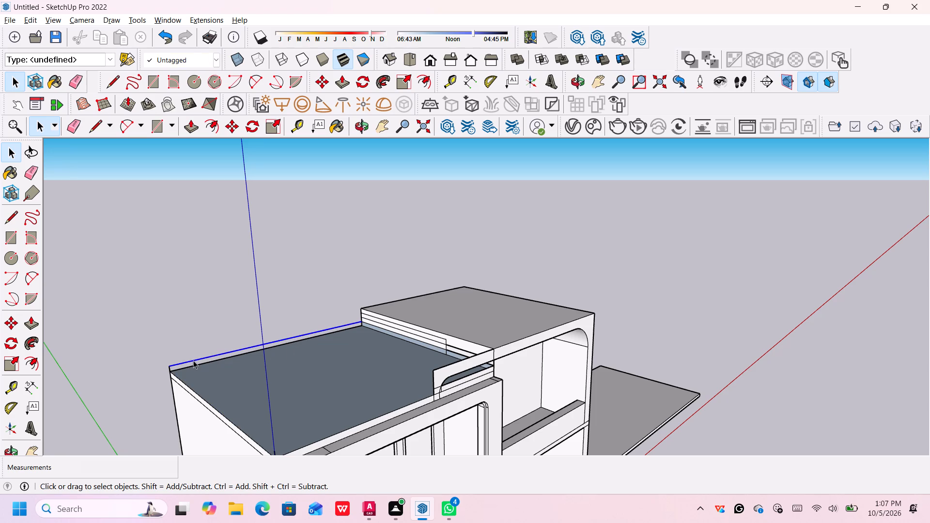
{"action": "key", "text": "Delete"}
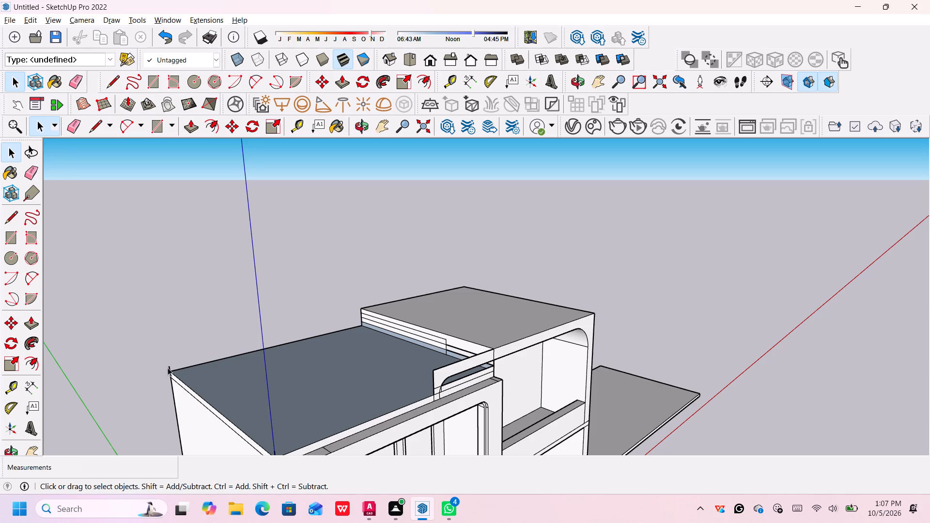
{"action": "left_click", "coordinate": [169, 368]}
{"action": "key", "text": "Delete"}
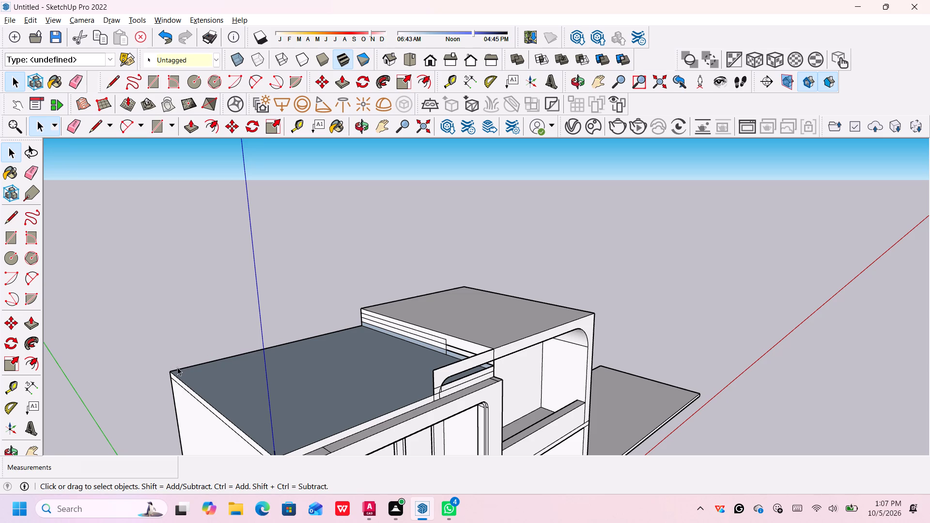
Delete the leftover strip faces along the upper block's side wall just above the lowered roof.
{"action": "scroll", "coordinate": [414, 344], "scroll_direction": "up", "scroll_amount": 4}
{"action": "scroll", "coordinate": [455, 356], "scroll_direction": "up", "scroll_amount": 4}
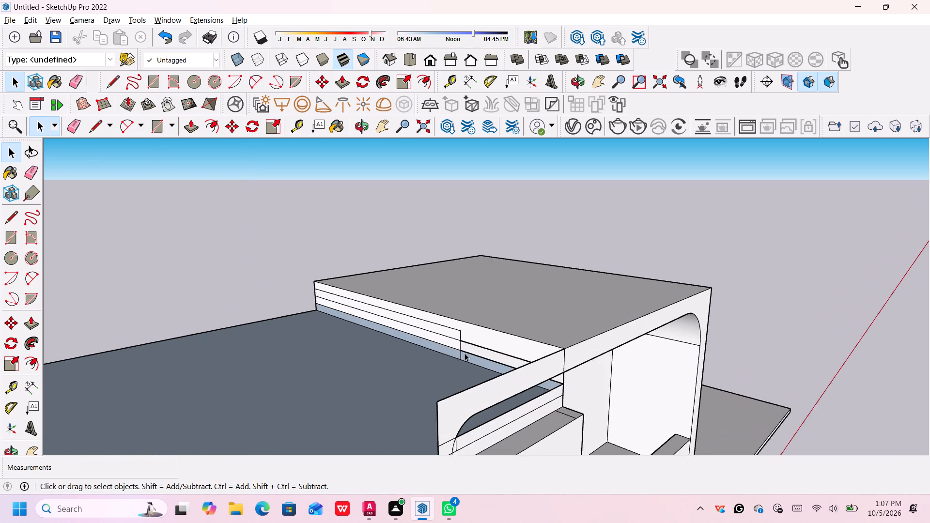
{"action": "scroll", "coordinate": [465, 352], "scroll_direction": "up", "scroll_amount": 4}
{"action": "left_click", "coordinate": [469, 362]}
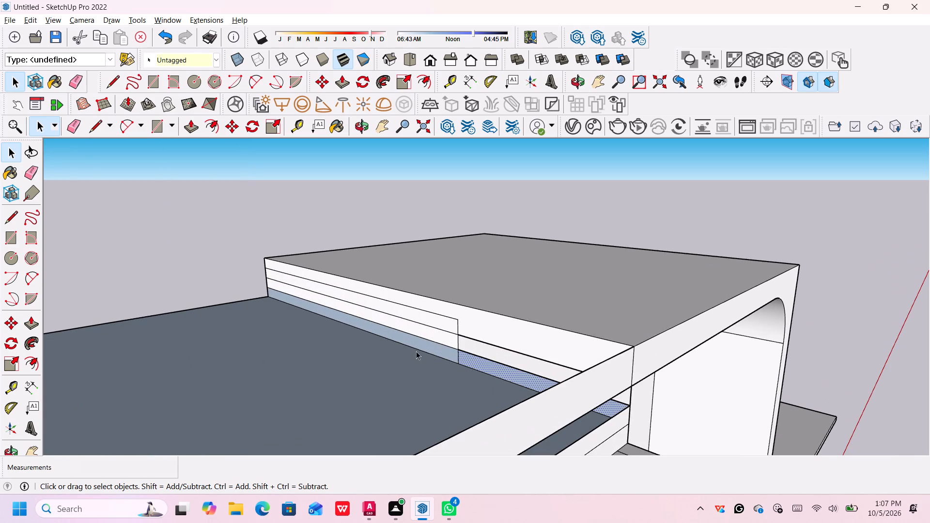
{"action": "key", "text": "Delete"}
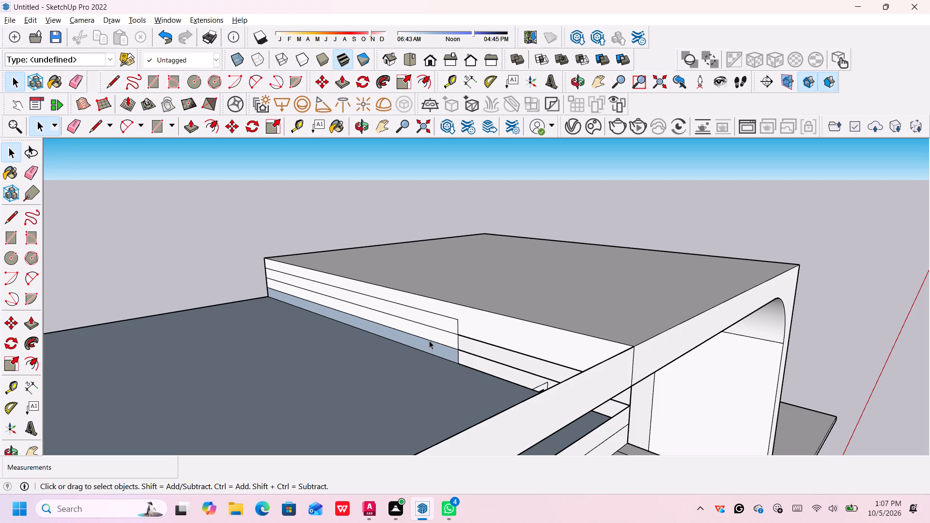
{"action": "left_click", "coordinate": [429, 340]}
{"action": "key", "text": "Delete"}
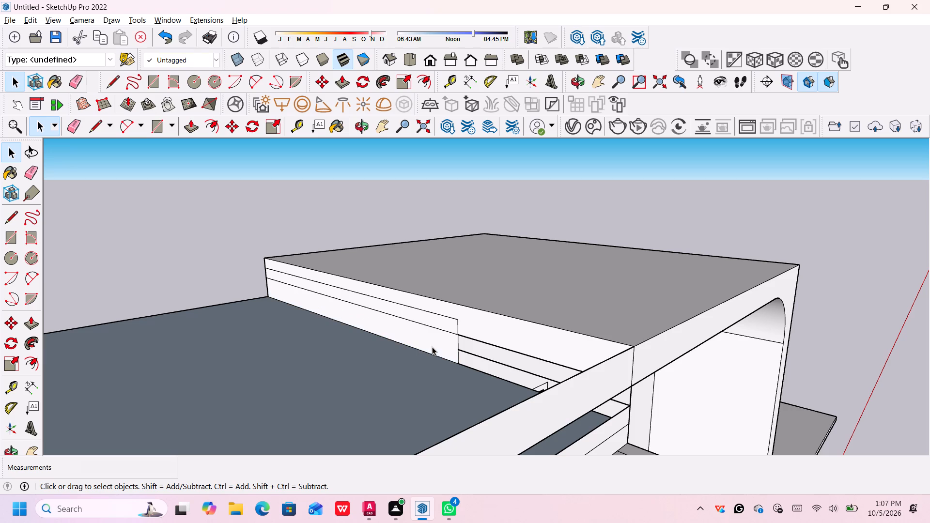
{"action": "left_click", "coordinate": [487, 357]}
{"action": "key", "text": "Delete"}
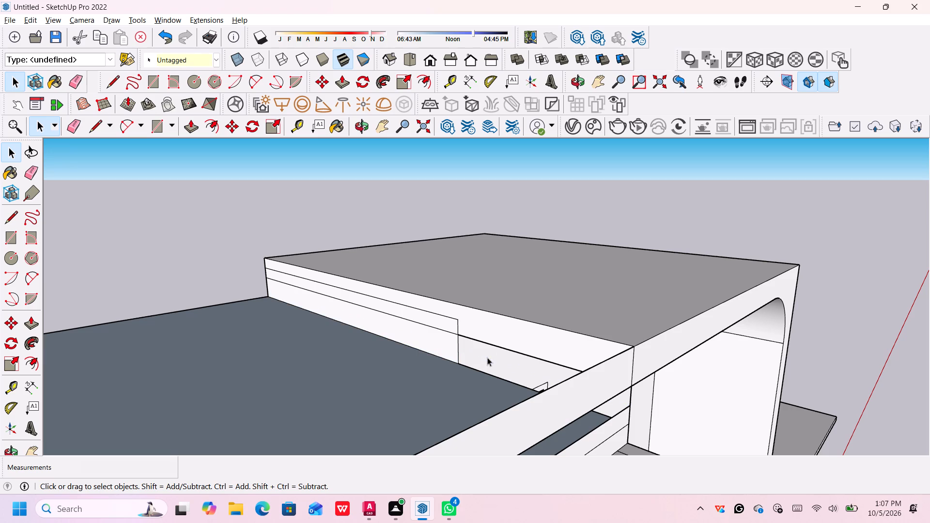
Delete the leftover strip face inside the roof band's rounded opening and the small sliver face beside its curved corner.
{"action": "scroll", "coordinate": [472, 357], "scroll_direction": "down", "scroll_amount": 1}
{"action": "middle_click_drag", "start_coordinate": [622, 396], "coordinate": [619, 396]}
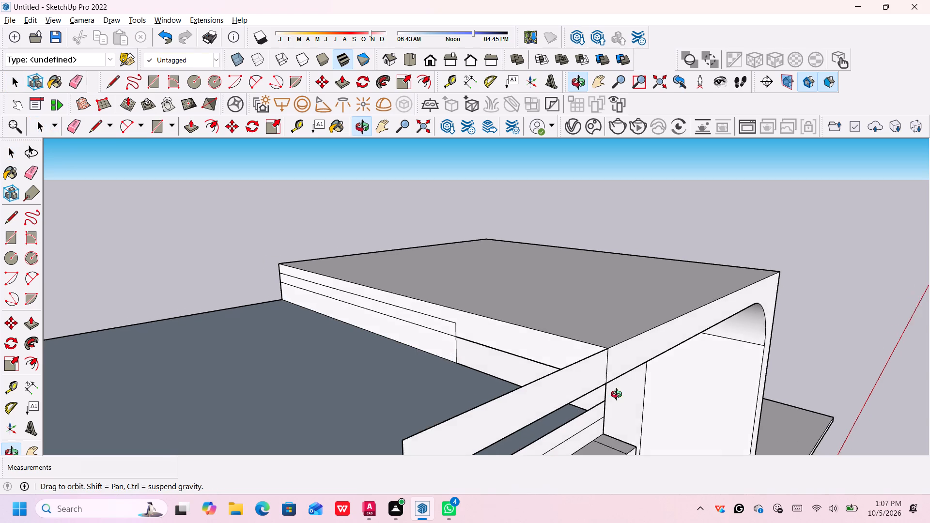
{"action": "middle_click_drag", "start_coordinate": [619, 396], "coordinate": [572, 365]}
{"action": "left_click", "coordinate": [408, 355]}
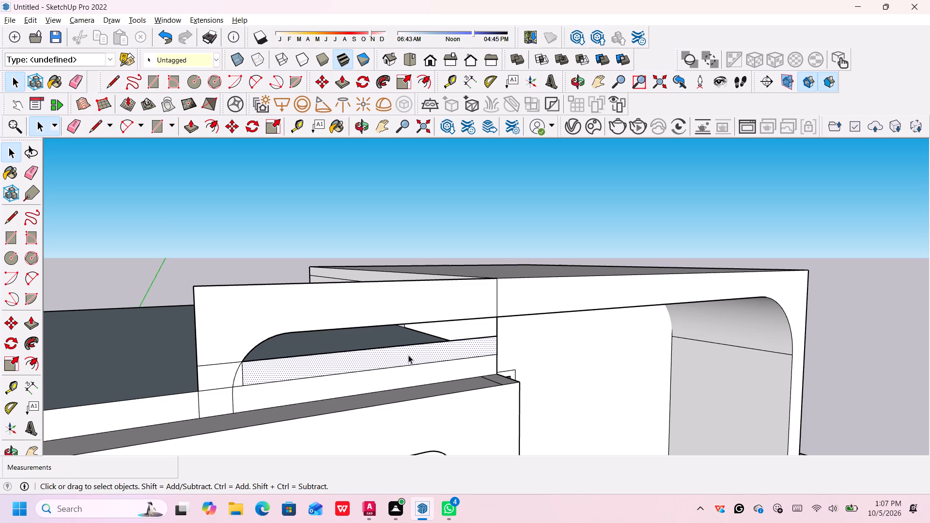
{"action": "middle_click_drag", "start_coordinate": [408, 355], "coordinate": [403, 355]}
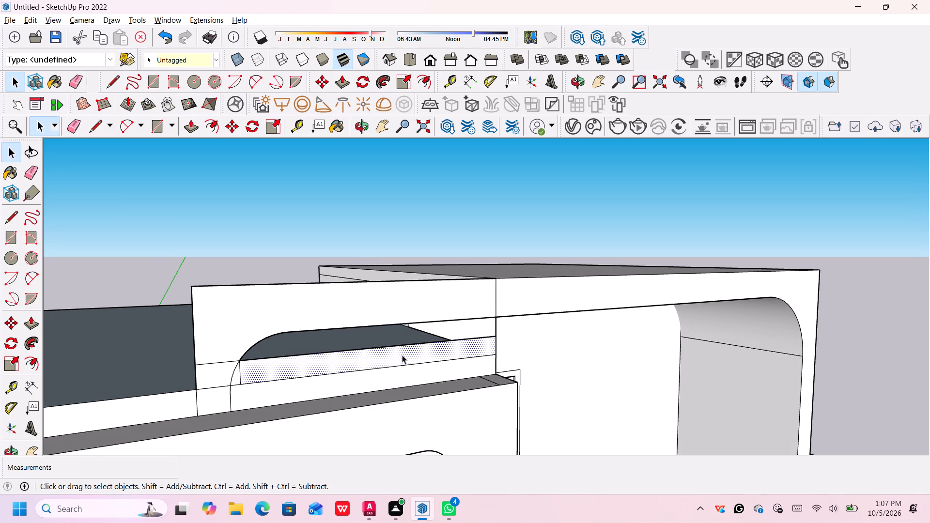
{"action": "key", "text": "Delete"}
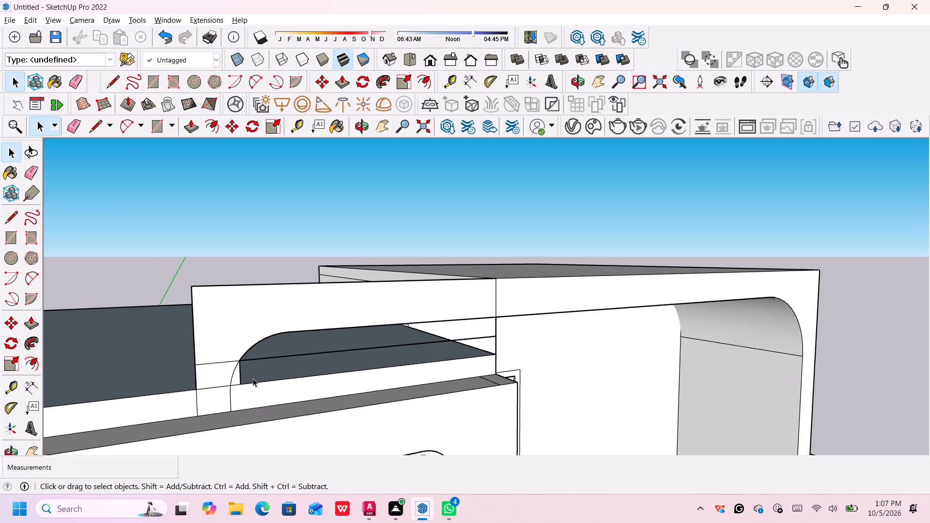
{"action": "left_click", "coordinate": [238, 374]}
{"action": "key", "text": "Delete"}
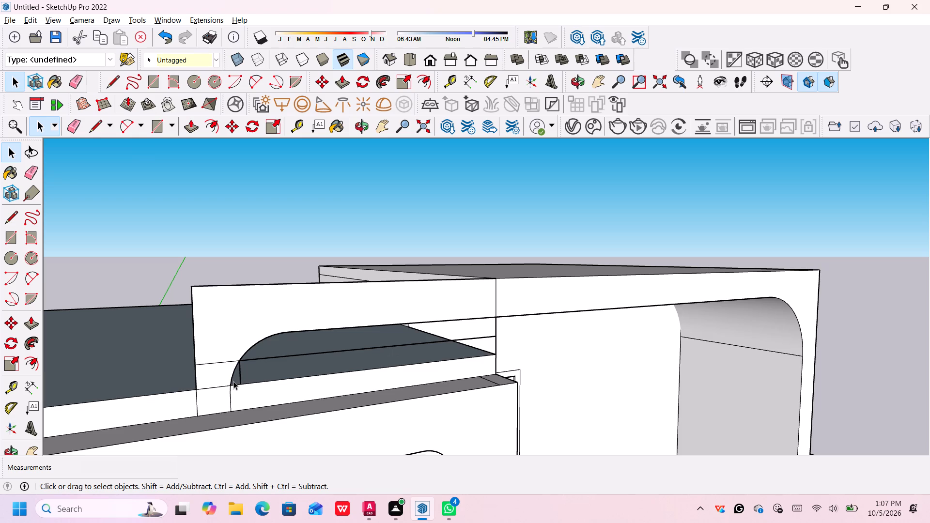
Delete the stray long edge and short vertical edge inside the opening, plus the short edge across the roof band's leg.
{"action": "left_click", "coordinate": [274, 358]}
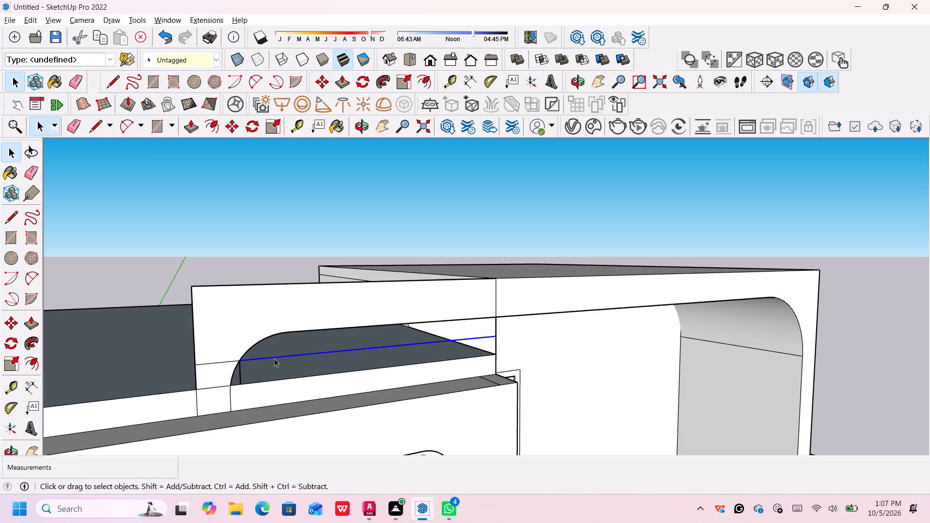
{"action": "key", "text": "BackSpace"}
{"action": "key", "text": "Delete"}
{"action": "left_click", "coordinate": [241, 374]}
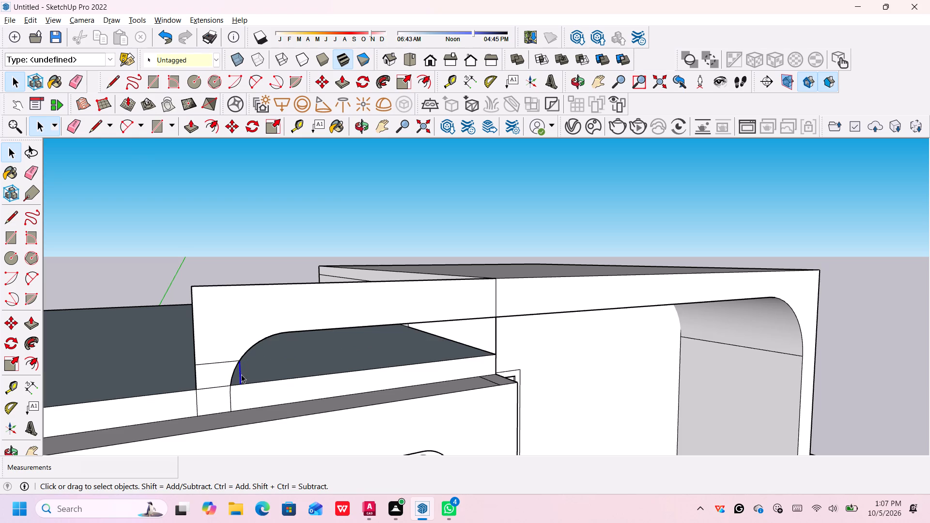
{"action": "key", "text": "Delete"}
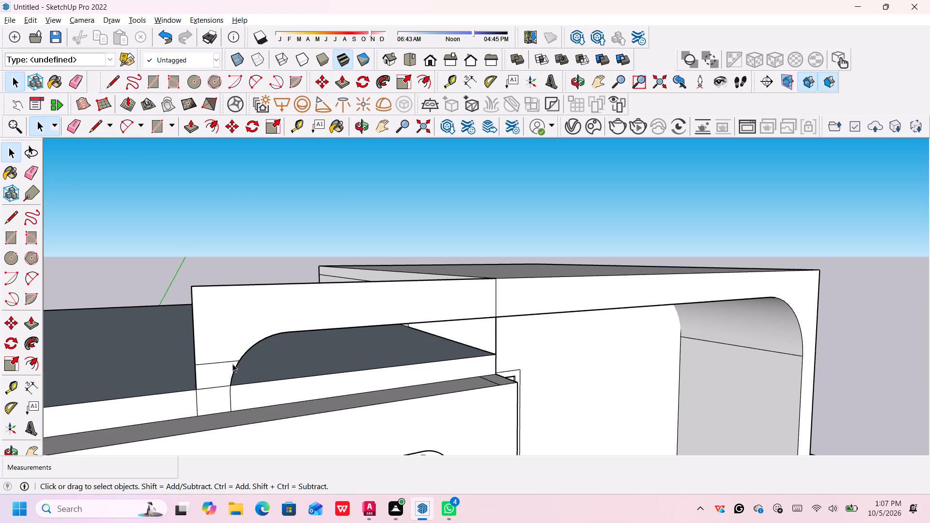
{"action": "left_click", "coordinate": [231, 361]}
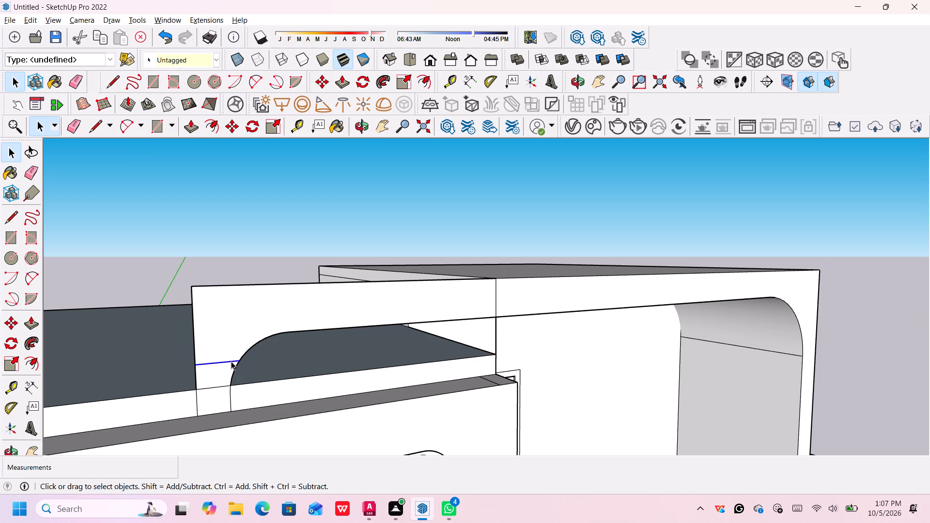
{"action": "key", "text": "Delete"}
Examine the lowered roof, the roof band and the upper block from several angles.
{"action": "middle_click", "coordinate": [271, 384]}
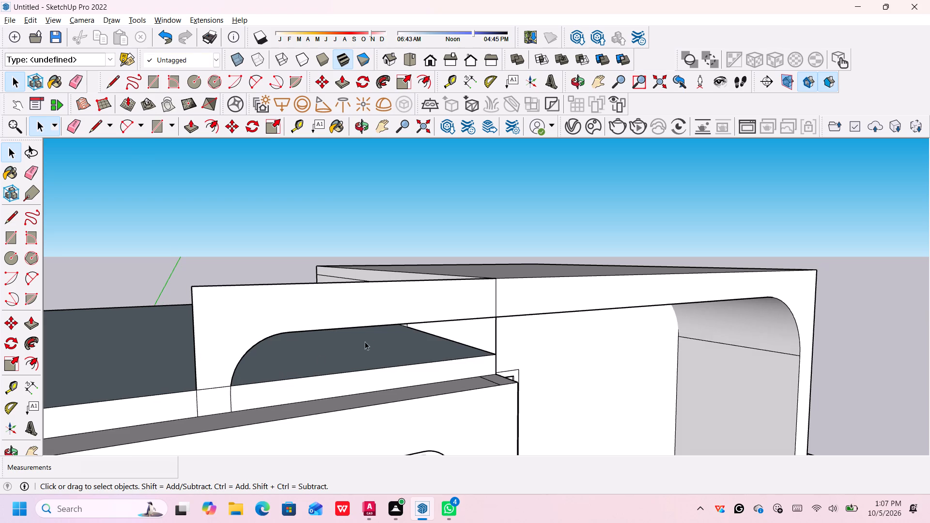
{"action": "scroll", "coordinate": [370, 339], "scroll_direction": "down", "scroll_amount": 11}
{"action": "middle_click_drag", "start_coordinate": [314, 386], "coordinate": [289, 417]}
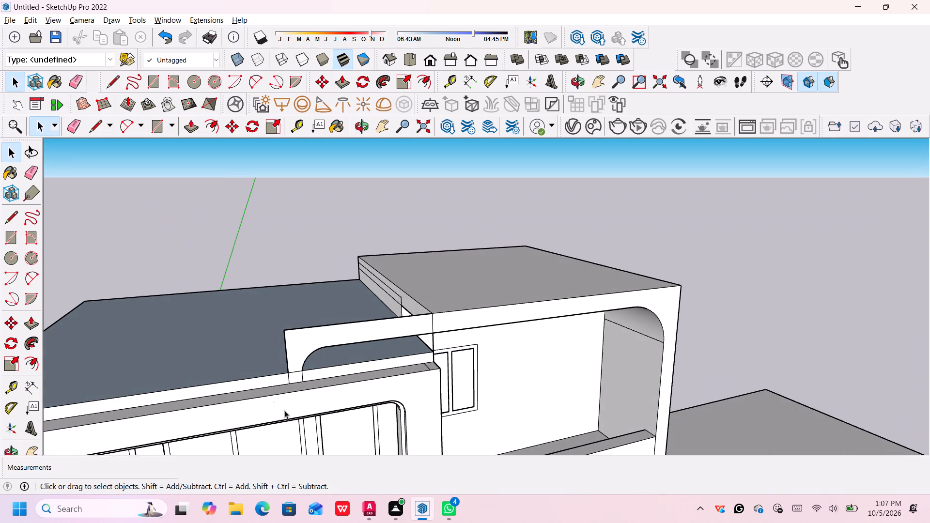
{"action": "scroll", "coordinate": [248, 388], "scroll_direction": "down", "scroll_amount": 4}
{"action": "middle_click", "coordinate": [253, 389]}
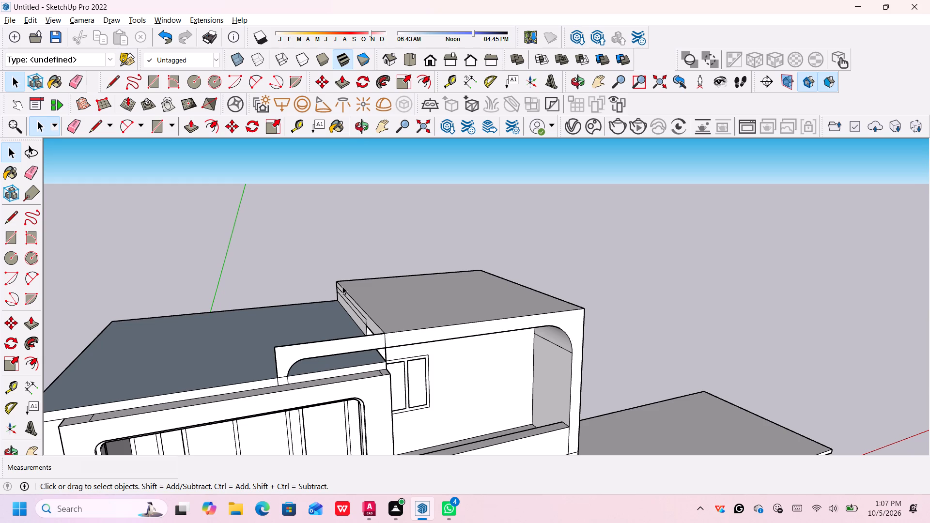
{"action": "scroll", "coordinate": [264, 330], "scroll_direction": "down", "scroll_amount": 3}
{"action": "middle_click_drag", "start_coordinate": [247, 372], "coordinate": [246, 352]}
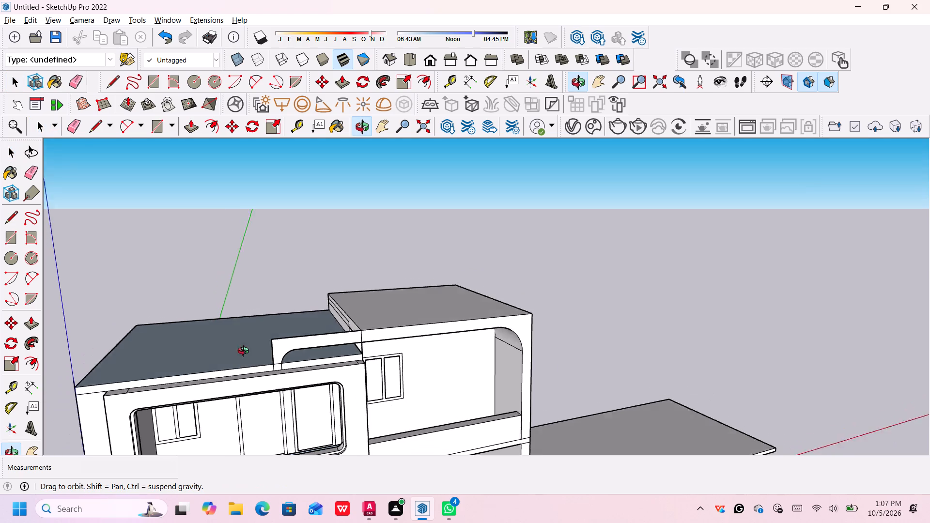
{"action": "middle_click_drag", "start_coordinate": [246, 352], "coordinate": [243, 422]}
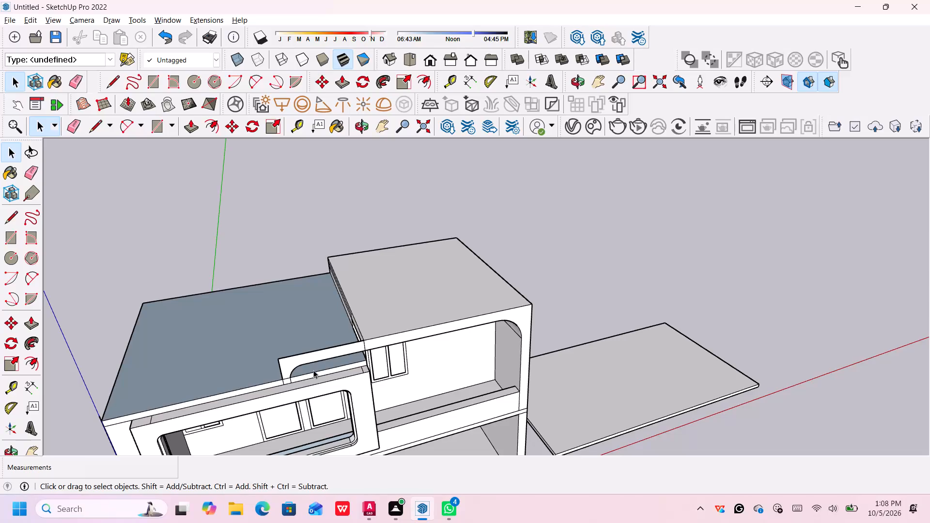
{"action": "middle_click_drag", "start_coordinate": [313, 367], "coordinate": [284, 356]}
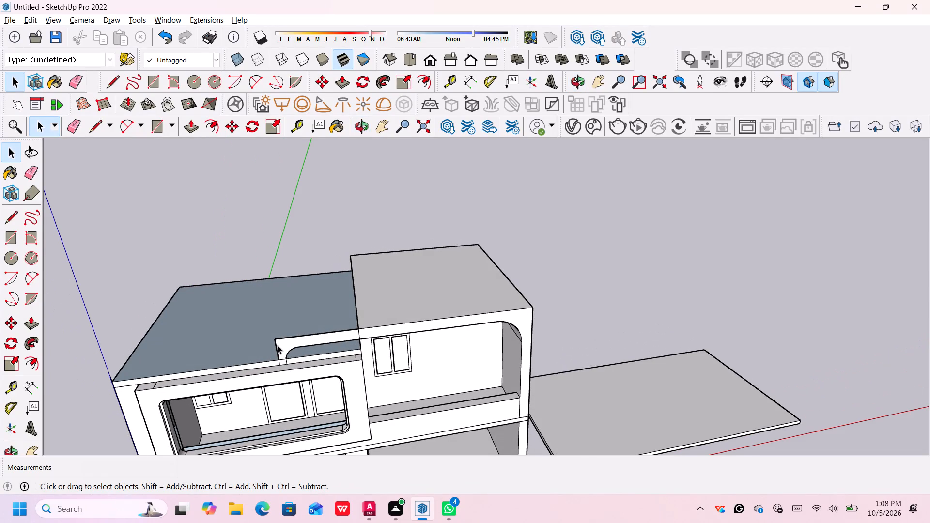
{"action": "middle_click_drag", "start_coordinate": [265, 346], "coordinate": [326, 383]}
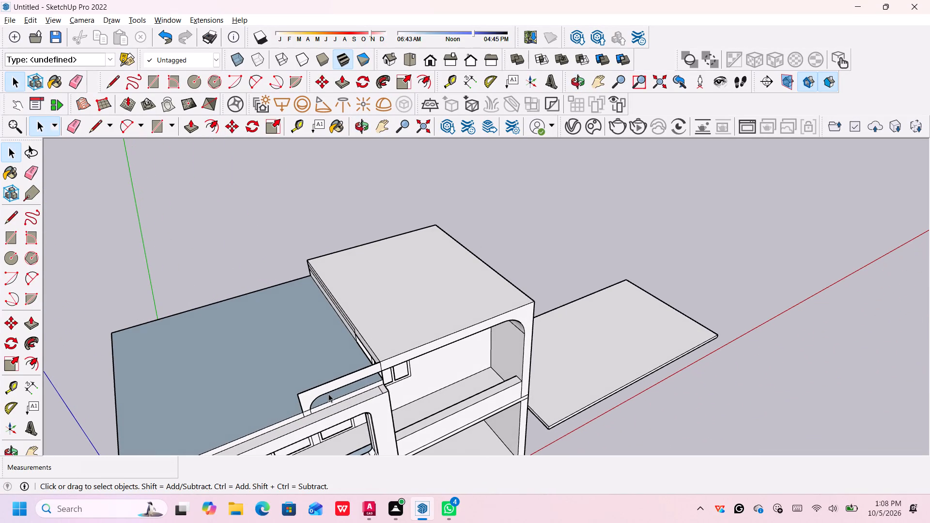
{"action": "middle_click_drag", "start_coordinate": [328, 395], "coordinate": [336, 408]}
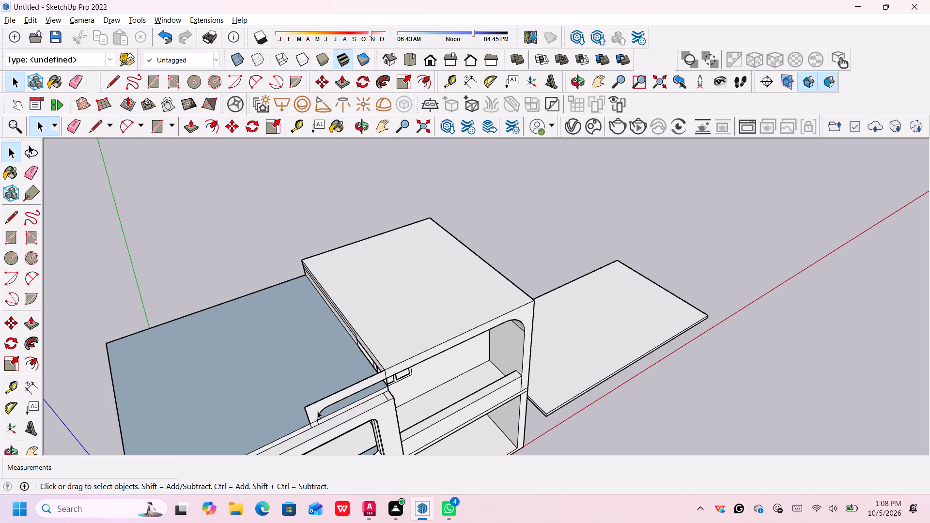
{"action": "middle_click_drag", "start_coordinate": [292, 385], "coordinate": [287, 353]}
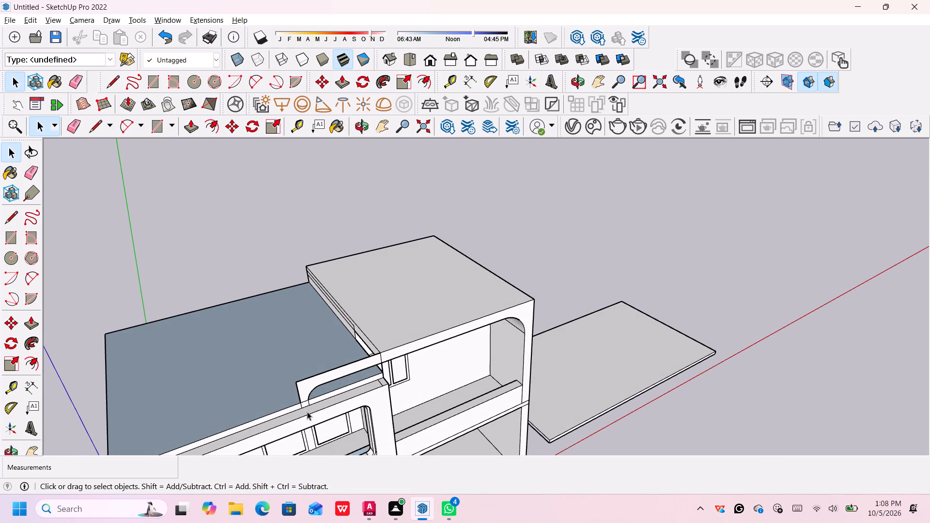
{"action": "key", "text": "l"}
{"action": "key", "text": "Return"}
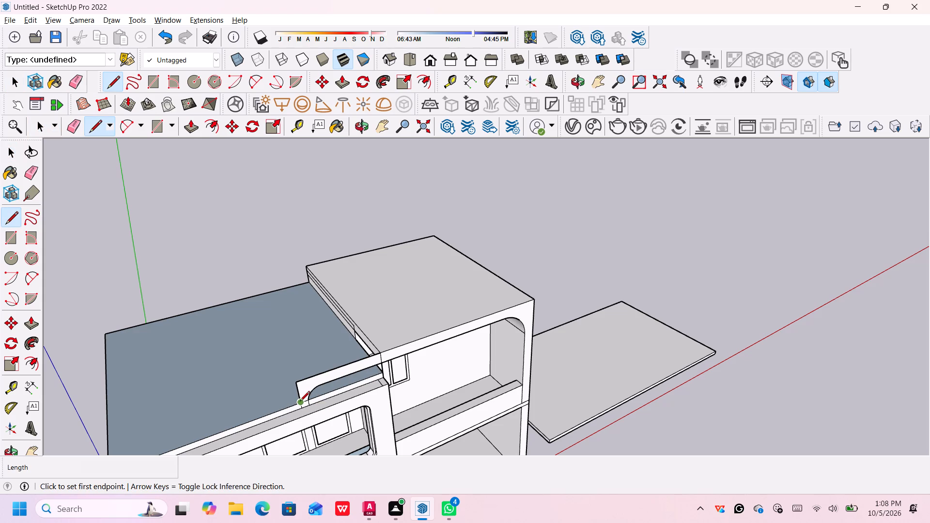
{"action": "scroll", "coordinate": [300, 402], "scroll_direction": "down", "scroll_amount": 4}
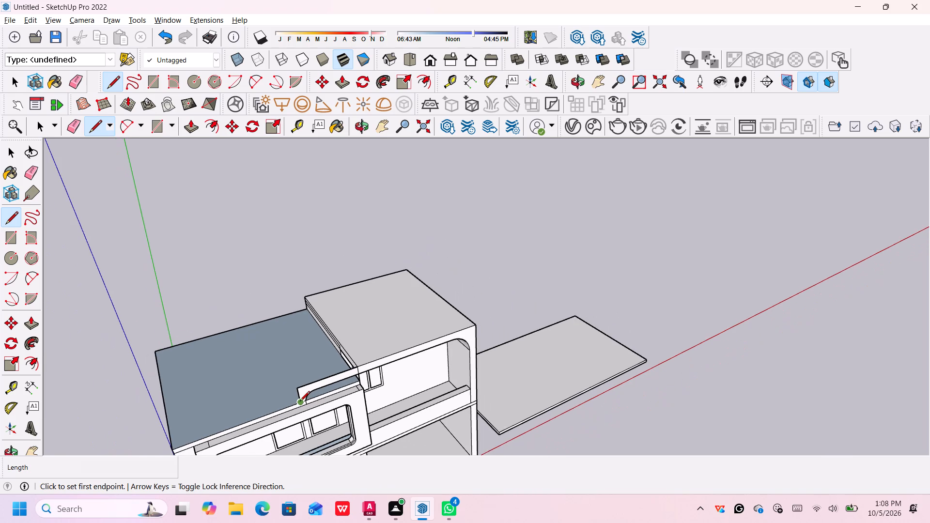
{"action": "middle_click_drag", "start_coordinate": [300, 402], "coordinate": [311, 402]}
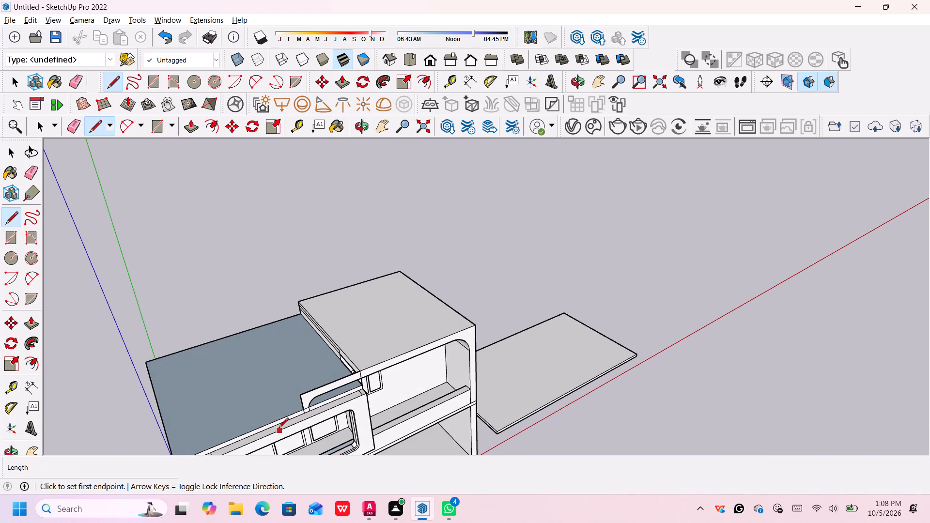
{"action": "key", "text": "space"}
Inspect the junction of the lowered roof with the roof band and upper block from the front and above.
{"action": "scroll", "coordinate": [207, 412], "scroll_direction": "down", "scroll_amount": 4}
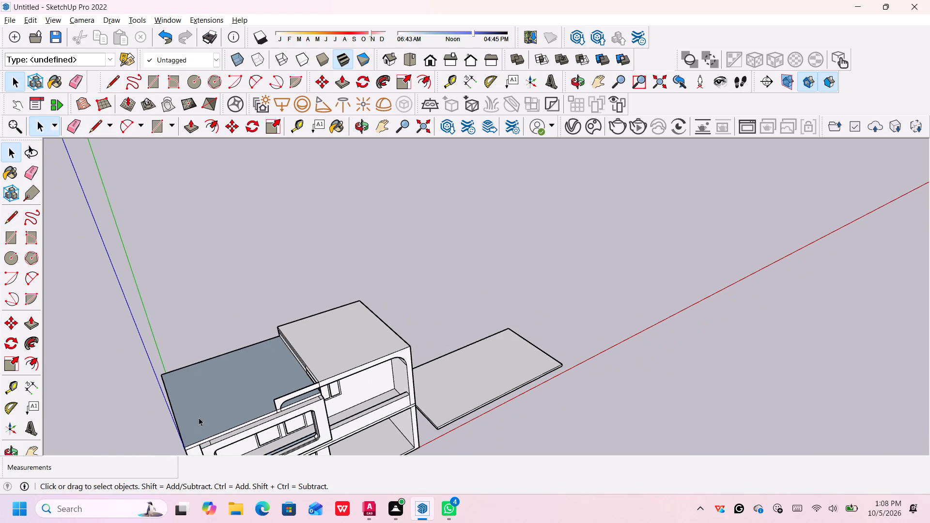
{"action": "middle_click_drag", "start_coordinate": [200, 417], "coordinate": [147, 363]}
{"action": "middle_click_drag", "start_coordinate": [193, 349], "coordinate": [195, 352]}
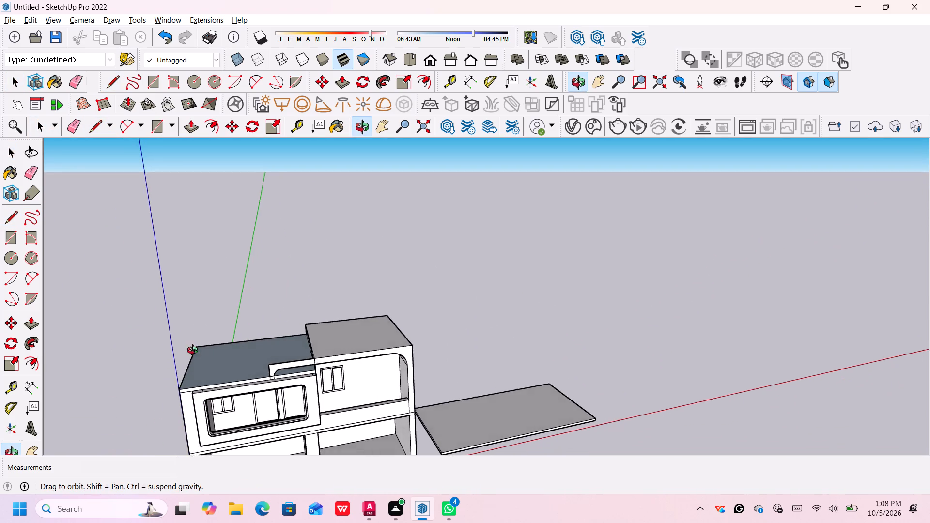
{"action": "middle_click_drag", "start_coordinate": [195, 352], "coordinate": [223, 389]}
{"action": "scroll", "coordinate": [234, 377], "scroll_direction": "up", "scroll_amount": 5}
{"action": "middle_click", "coordinate": [249, 377]}
{"action": "middle_click", "coordinate": [252, 381]}
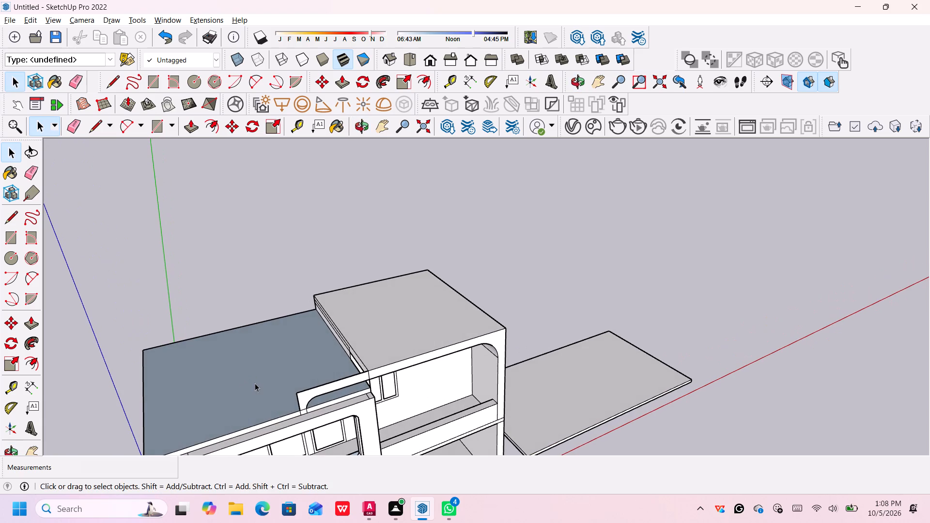
{"action": "middle_click_drag", "start_coordinate": [261, 378], "coordinate": [266, 388]}
{"action": "middle_click", "coordinate": [266, 388]}
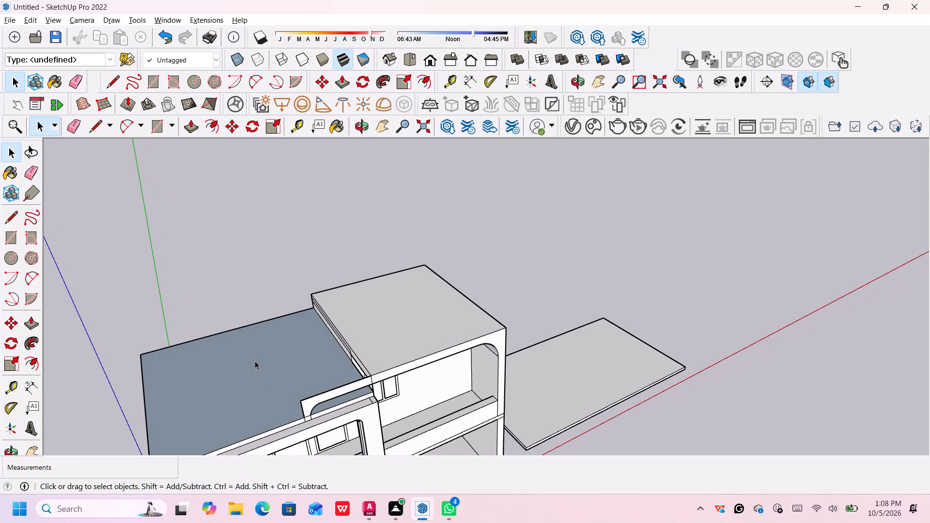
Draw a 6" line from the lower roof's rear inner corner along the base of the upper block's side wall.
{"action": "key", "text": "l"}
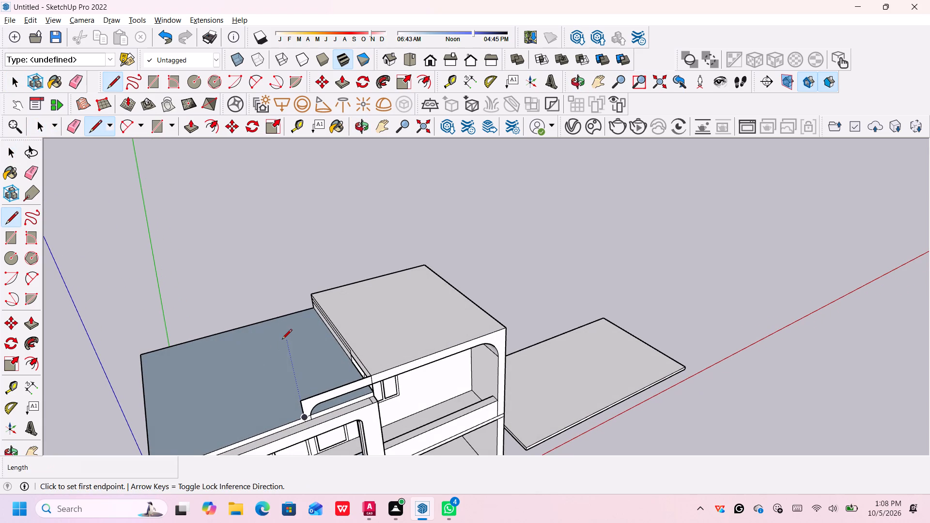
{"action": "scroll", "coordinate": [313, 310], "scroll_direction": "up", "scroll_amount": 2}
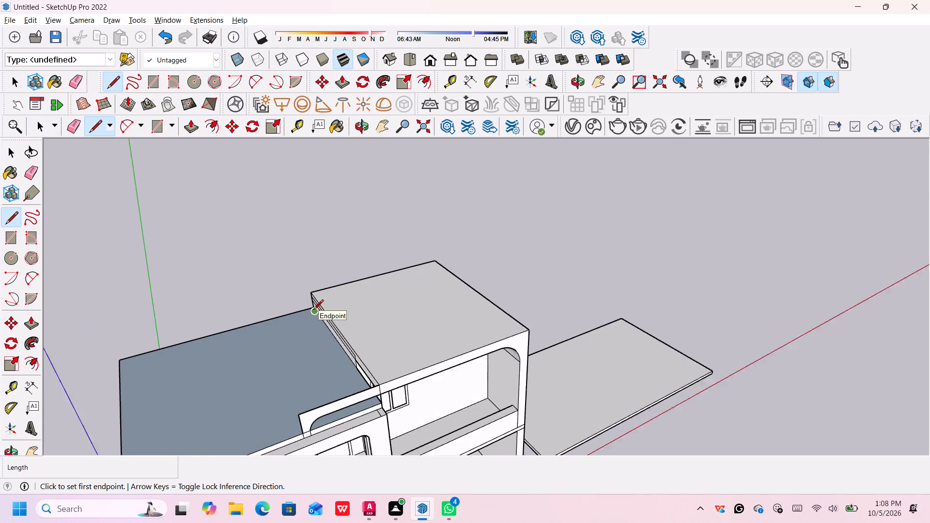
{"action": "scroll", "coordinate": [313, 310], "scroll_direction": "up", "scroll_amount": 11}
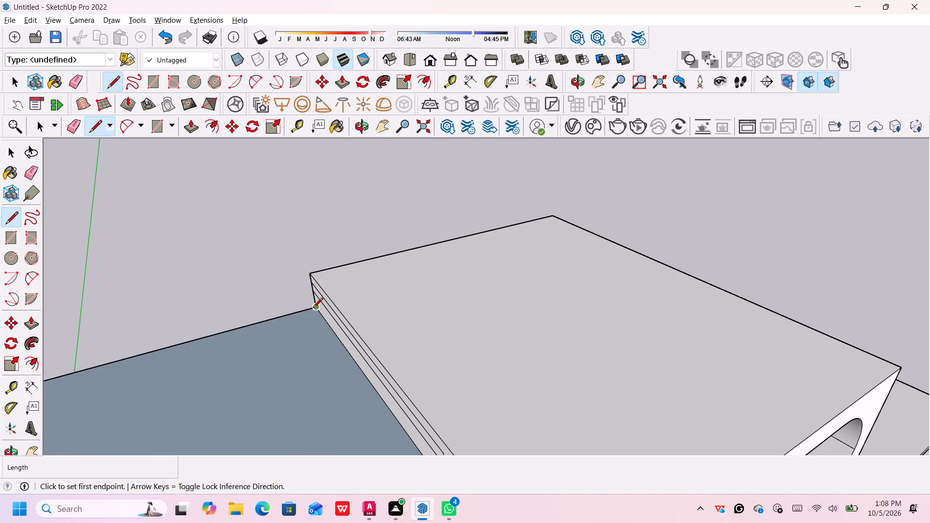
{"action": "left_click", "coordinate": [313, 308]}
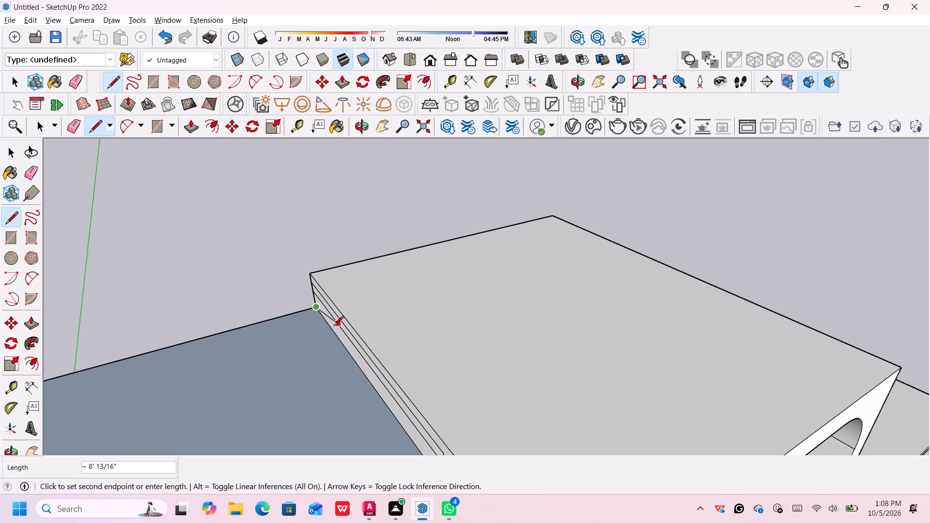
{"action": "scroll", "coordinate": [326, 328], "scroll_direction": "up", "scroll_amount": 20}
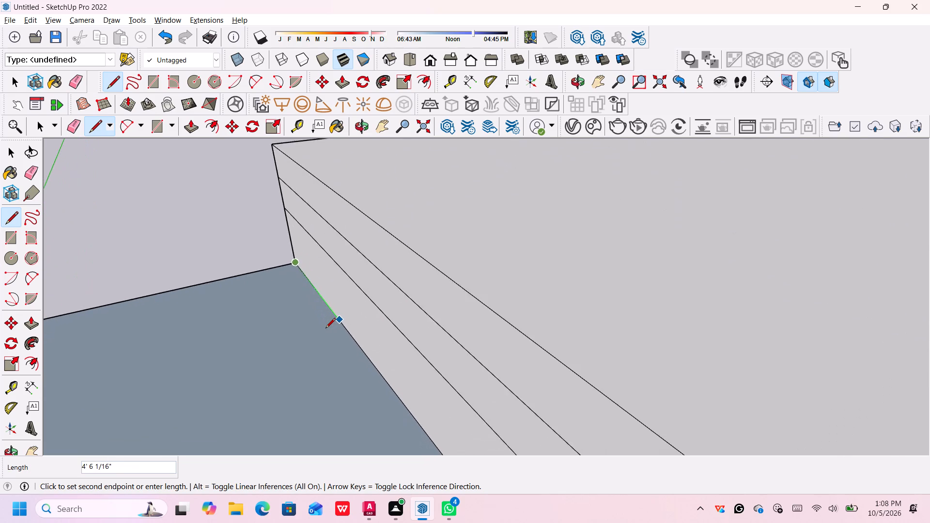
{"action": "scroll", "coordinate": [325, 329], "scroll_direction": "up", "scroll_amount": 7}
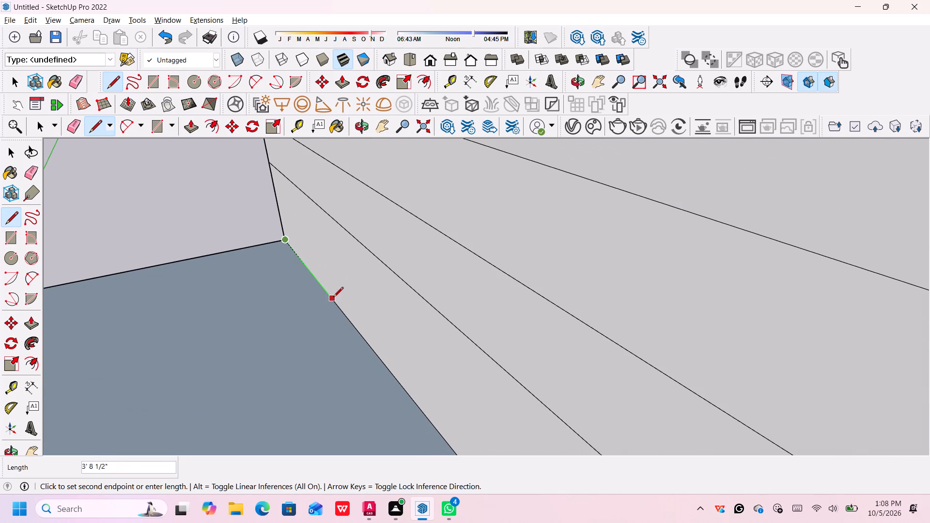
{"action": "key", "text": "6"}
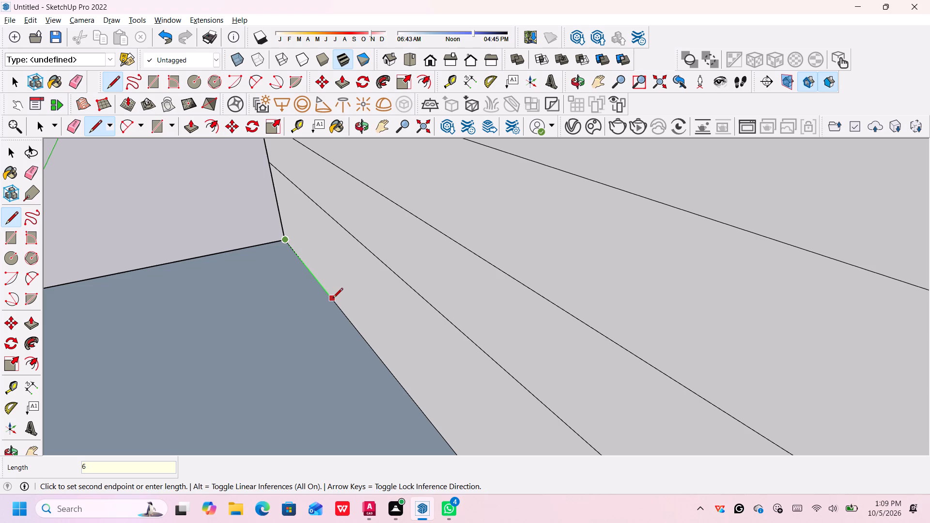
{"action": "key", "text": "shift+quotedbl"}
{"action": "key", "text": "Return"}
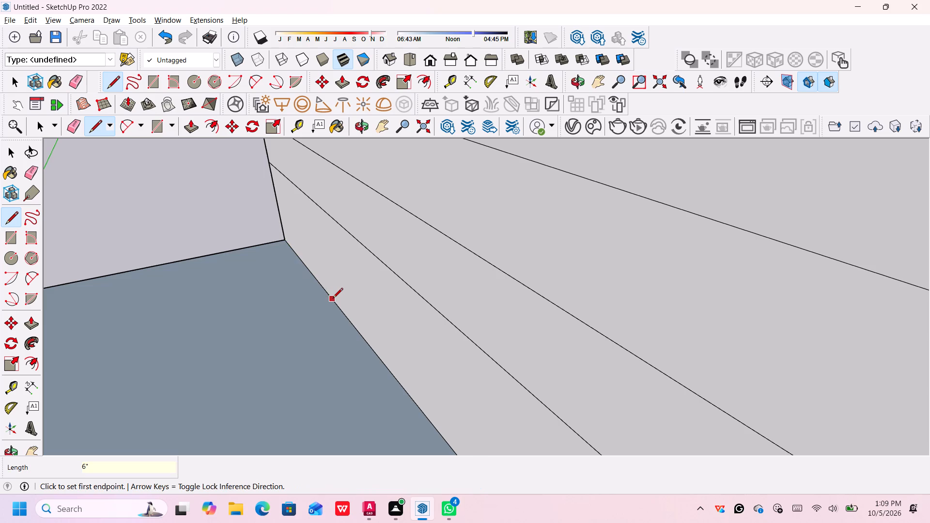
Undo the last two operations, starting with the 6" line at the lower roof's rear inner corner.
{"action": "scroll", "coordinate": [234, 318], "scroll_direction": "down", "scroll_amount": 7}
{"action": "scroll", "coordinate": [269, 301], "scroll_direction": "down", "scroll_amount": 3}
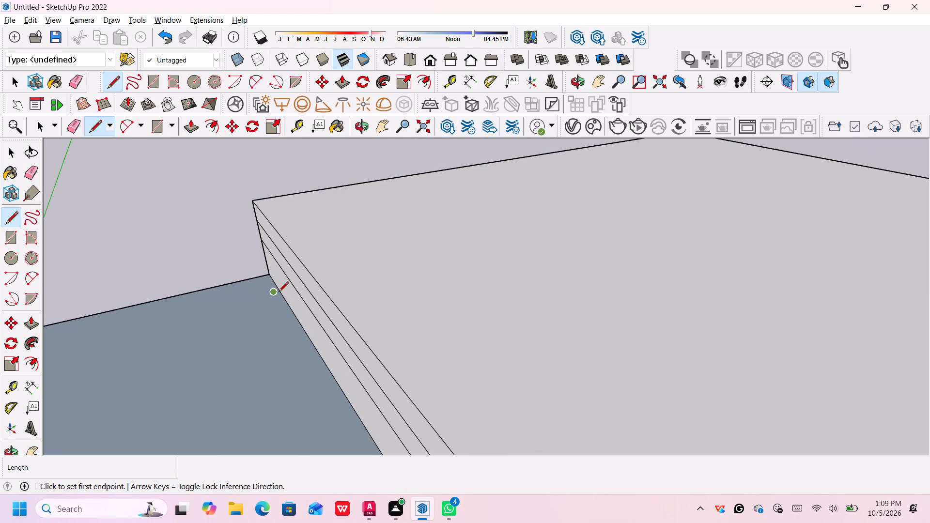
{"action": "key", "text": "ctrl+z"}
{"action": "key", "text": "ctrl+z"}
Undo the recent lower roof edits one after another, back to its flush, full-height top face.
{"action": "key", "text": "ctrl+z"}
{"action": "key", "text": "ctrl+z"}
{"action": "scroll", "coordinate": [267, 322], "scroll_direction": "down", "scroll_amount": 10, "text": "ctrl"}
{"action": "key", "text": "ctrl+z"}
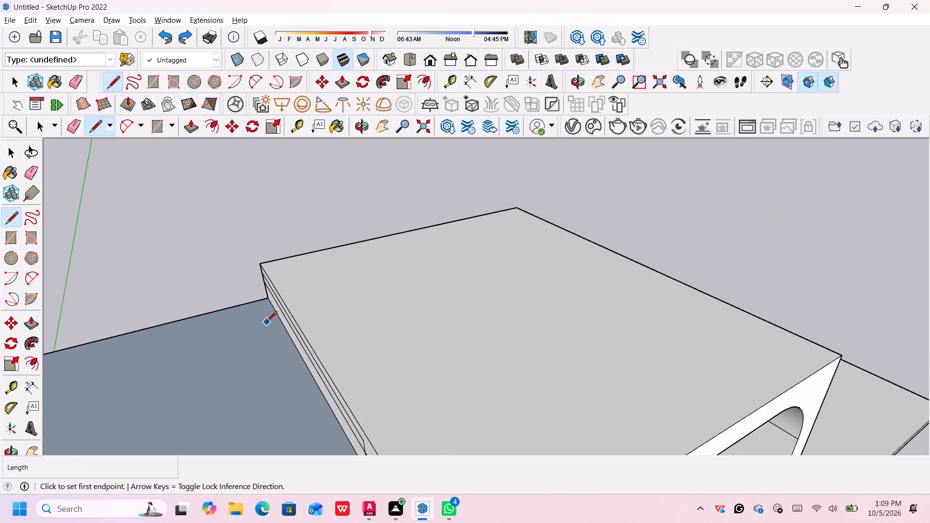
{"action": "key", "text": "ctrl+z"}
{"action": "key", "text": "ctrl+z"}
{"action": "key", "text": "space"}
{"action": "key", "text": "ctrl+z"}
{"action": "key", "text": "ctrl+z"}
{"action": "key", "text": "ctrl+z"}
{"action": "scroll", "coordinate": [276, 339], "scroll_direction": "down", "scroll_amount": 1, "text": "ctrl"}
{"action": "key", "text": "ctrl+z"}
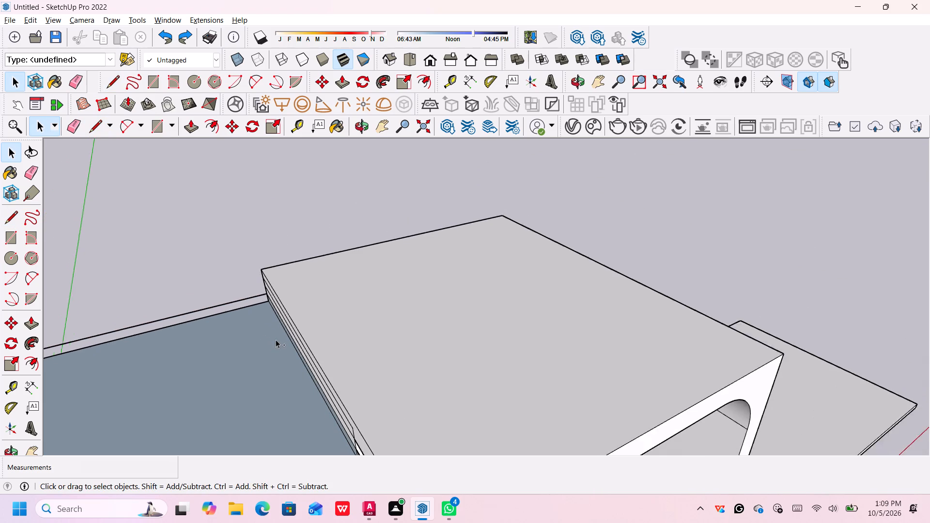
{"action": "scroll", "coordinate": [276, 339], "scroll_direction": "down", "scroll_amount": 1, "text": "ctrl"}
{"action": "key", "text": "ctrl+z"}
{"action": "key", "text": "ctrl+z"}
{"action": "key", "text": "ctrl+z"}
{"action": "key", "text": "ctrl+z"}
{"action": "key", "text": "ctrl+z"}
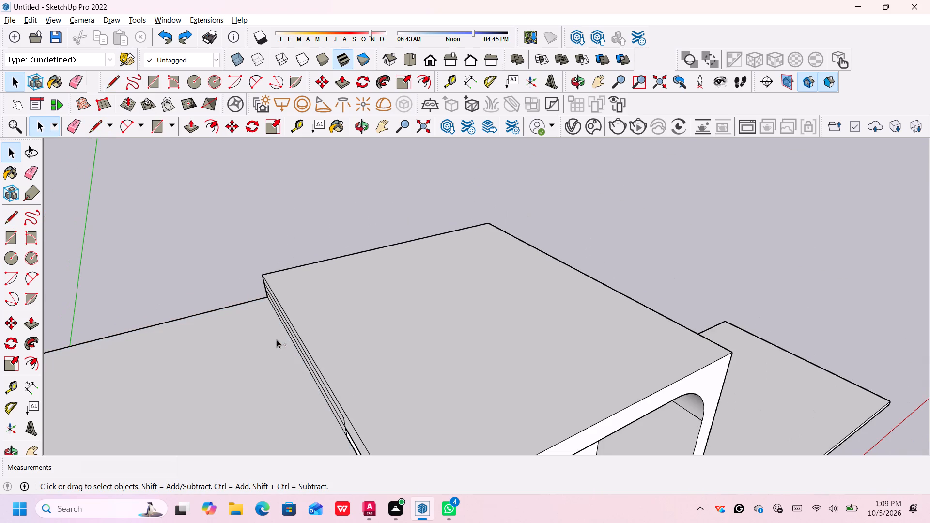
{"action": "scroll", "coordinate": [299, 363], "scroll_direction": "down", "scroll_amount": 17}
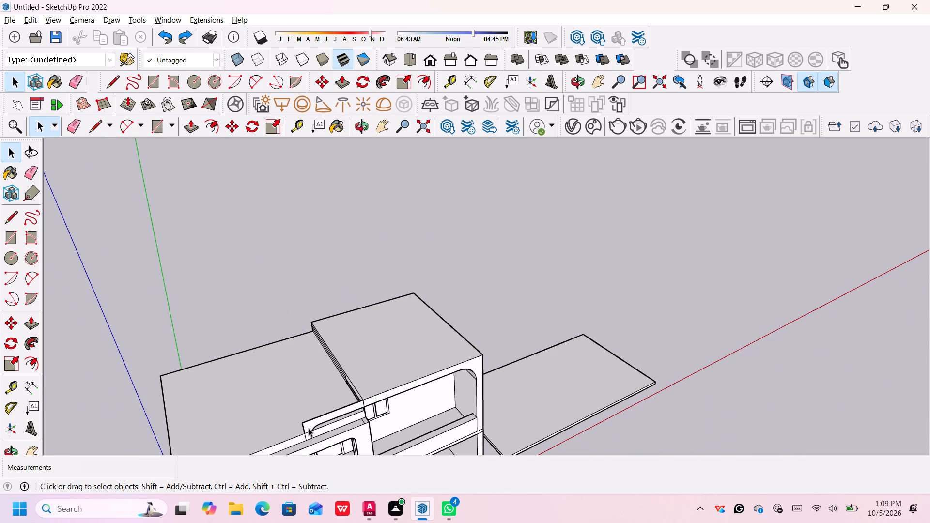
Examine the lower roof, roof band and upper block from the side and front.
{"action": "middle_click_drag", "start_coordinate": [305, 432], "coordinate": [330, 305]}
{"action": "middle_click_drag", "start_coordinate": [183, 348], "coordinate": [196, 361]}
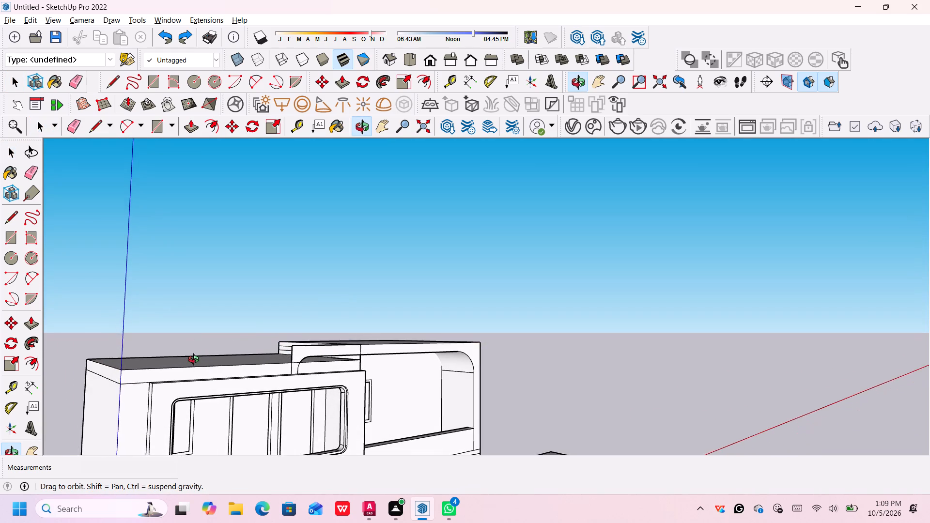
{"action": "middle_click_drag", "start_coordinate": [196, 361], "coordinate": [199, 356]}
{"action": "middle_click", "coordinate": [198, 356]}
{"action": "middle_click", "coordinate": [198, 356]}
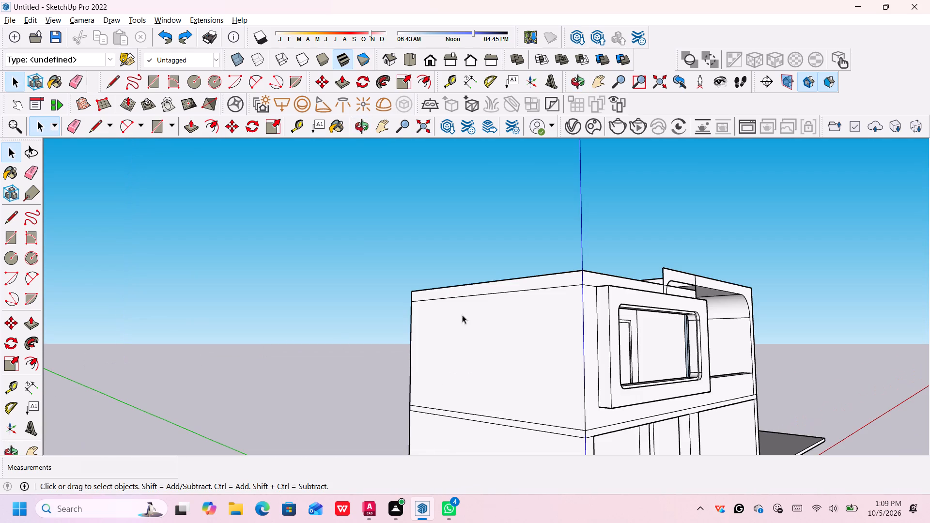
{"action": "middle_click_drag", "start_coordinate": [520, 288], "coordinate": [301, 325]}
{"action": "middle_click_drag", "start_coordinate": [373, 298], "coordinate": [374, 299]}
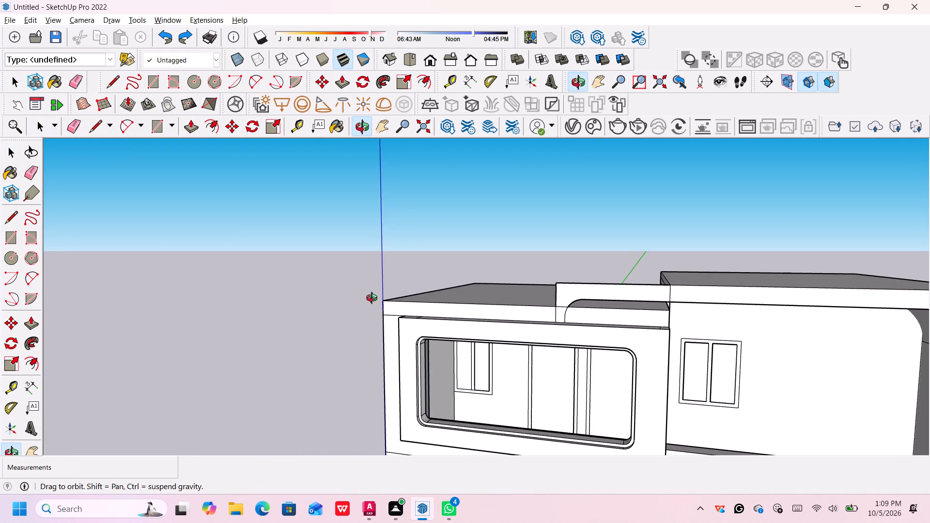
{"action": "middle_click_drag", "start_coordinate": [374, 299], "coordinate": [419, 309]}
{"action": "scroll", "coordinate": [606, 308], "scroll_direction": "down", "scroll_amount": 5}
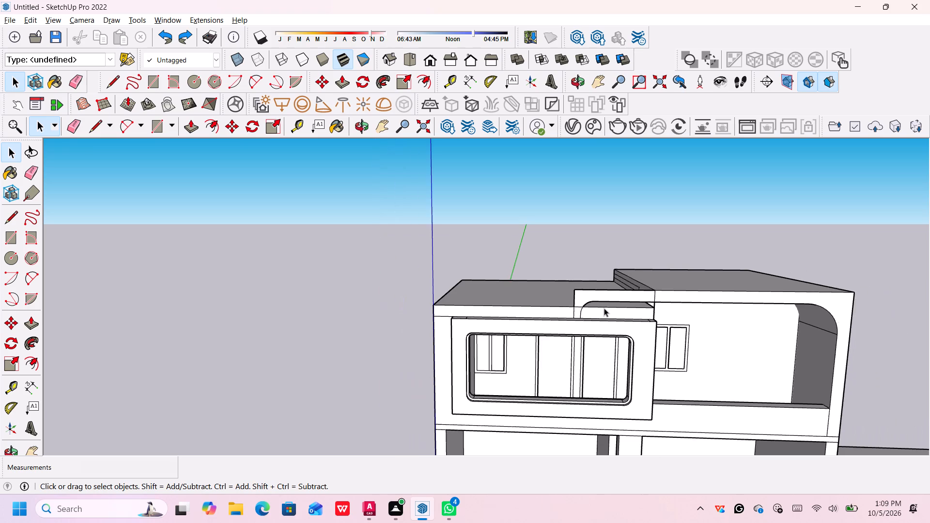
{"action": "scroll", "coordinate": [557, 349], "scroll_direction": "down", "scroll_amount": 1}
{"action": "middle_click_drag", "start_coordinate": [557, 349], "coordinate": [570, 359]}
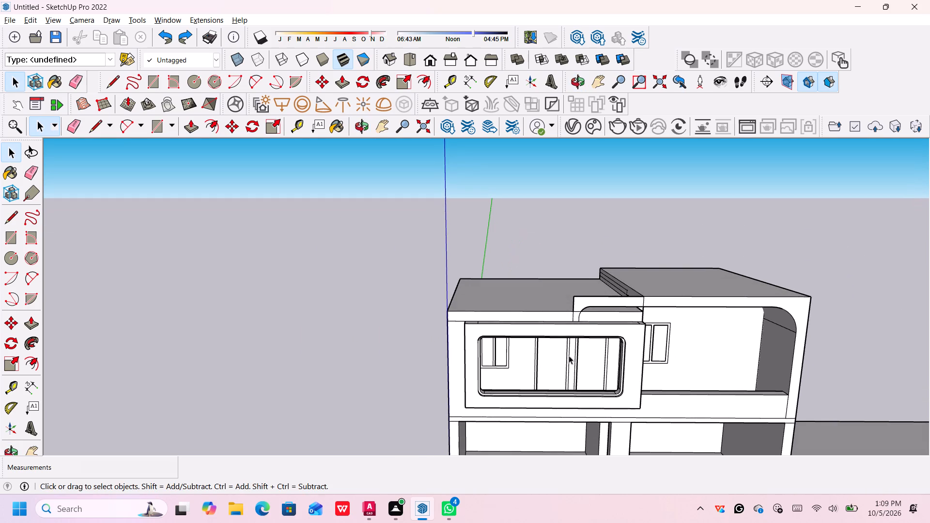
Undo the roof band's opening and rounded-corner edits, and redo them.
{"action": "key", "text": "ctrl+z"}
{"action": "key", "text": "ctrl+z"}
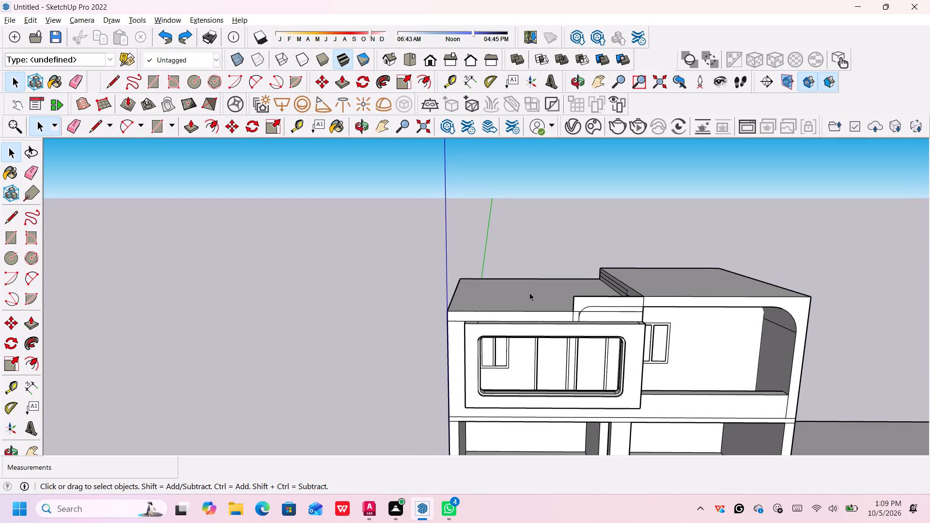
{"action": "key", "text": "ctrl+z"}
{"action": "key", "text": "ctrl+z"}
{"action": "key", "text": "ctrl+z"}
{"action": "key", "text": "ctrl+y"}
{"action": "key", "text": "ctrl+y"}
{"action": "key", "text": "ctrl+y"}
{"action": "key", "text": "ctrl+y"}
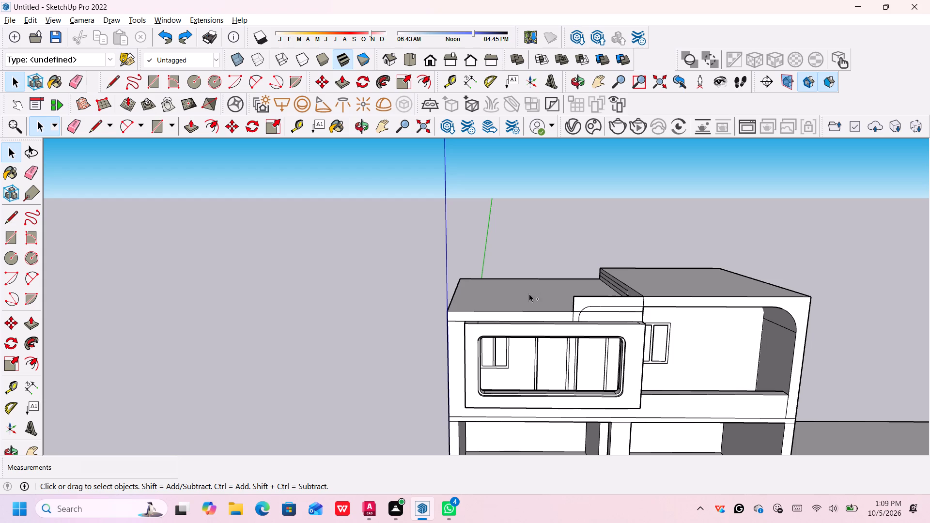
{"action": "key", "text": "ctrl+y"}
Push/Pull the lower roof's top face by about 1 5/8".
{"action": "left_click", "coordinate": [537, 299]}
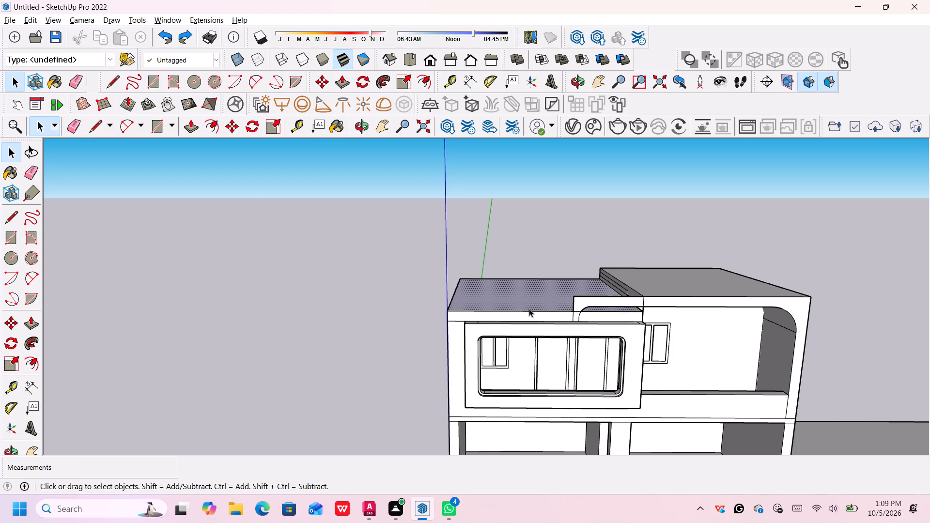
{"action": "scroll", "coordinate": [465, 310], "scroll_direction": "up", "scroll_amount": 4}
{"action": "middle_click_drag", "start_coordinate": [499, 290], "coordinate": [492, 305]}
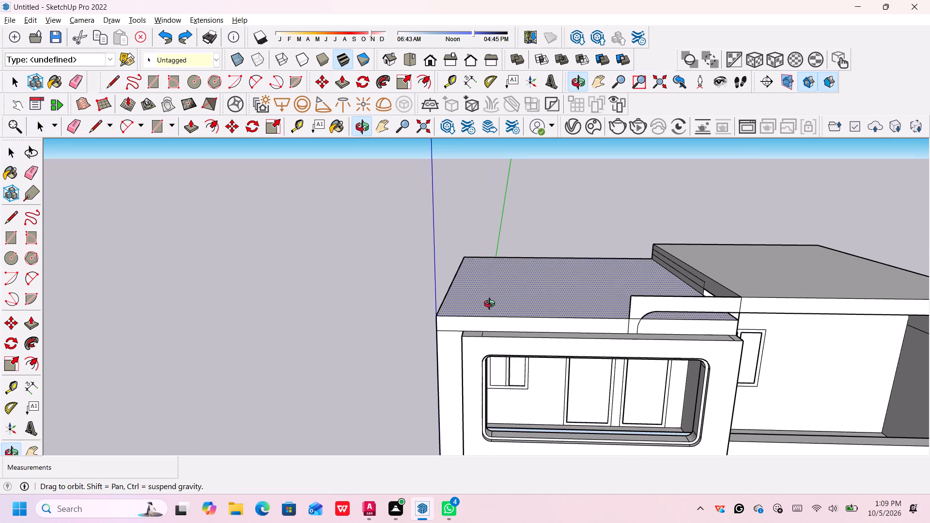
{"action": "middle_click_drag", "start_coordinate": [492, 305], "coordinate": [492, 305]}
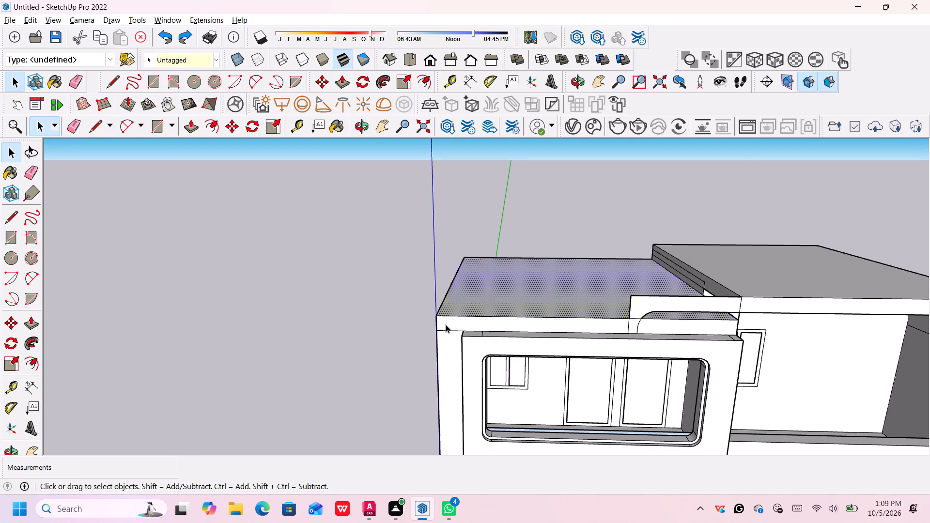
{"action": "left_click", "coordinate": [487, 322]}
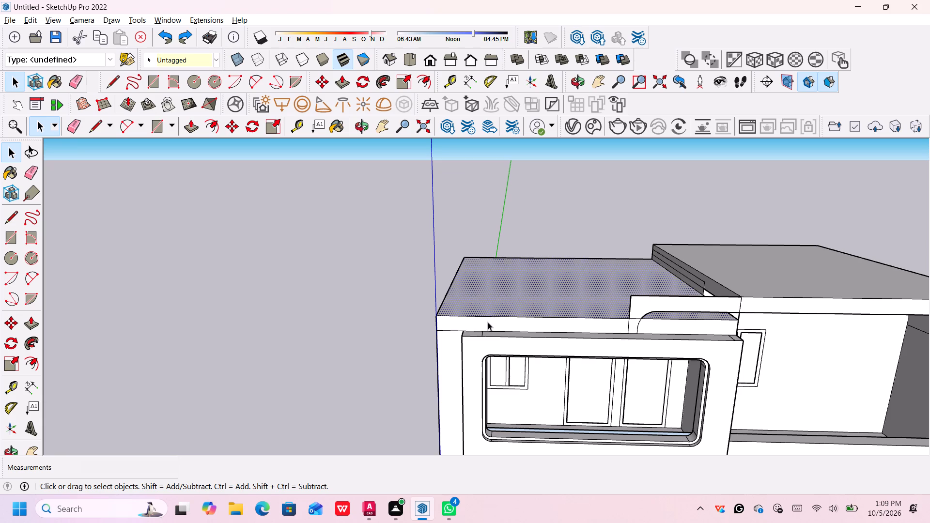
{"action": "left_click", "coordinate": [499, 295]}
{"action": "key", "text": "p"}
{"action": "key", "text": "Return"}
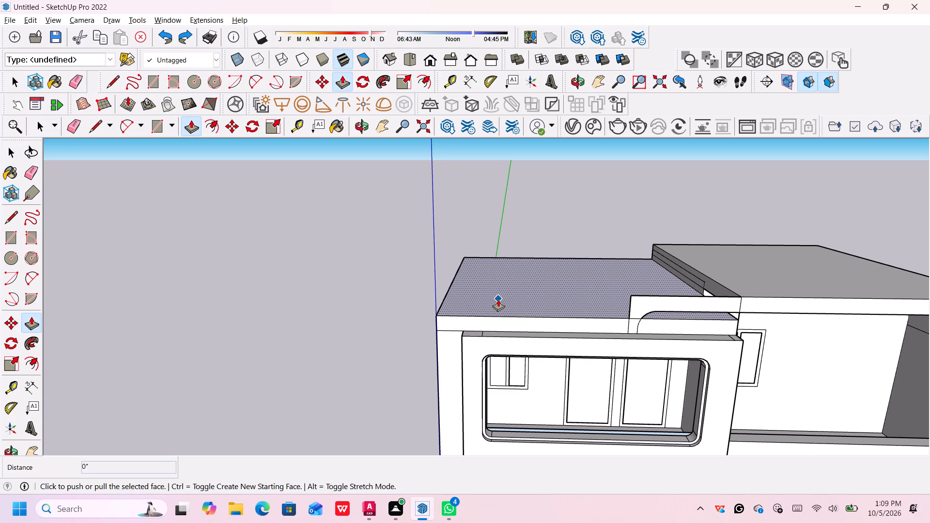
{"action": "left_click", "coordinate": [484, 295]}
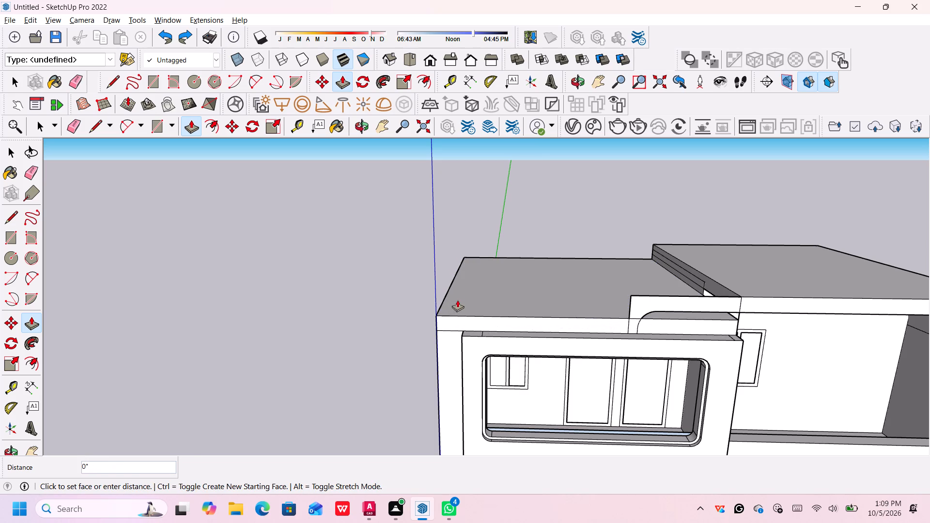
{"action": "left_click", "coordinate": [458, 295]}
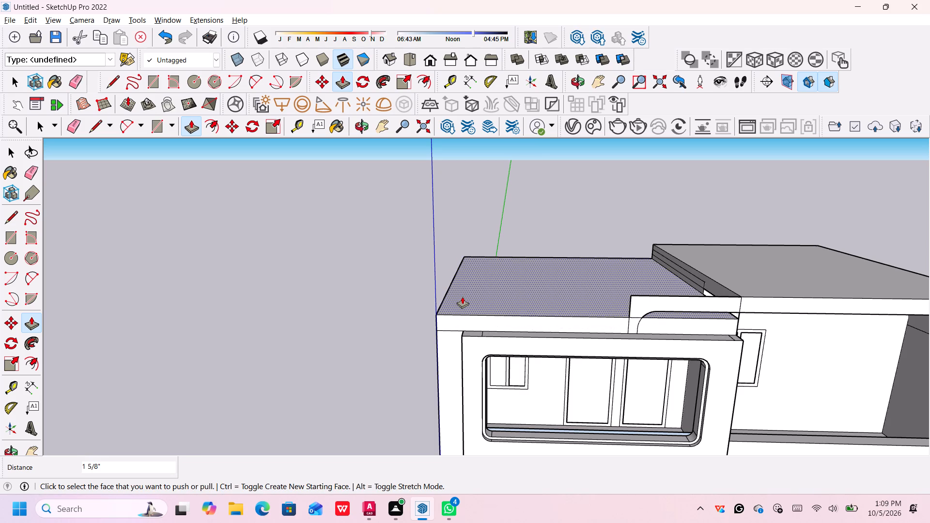
Inspect the lower roof's height against the roof band and upper block from several angles.
{"action": "middle_click_drag", "start_coordinate": [462, 296], "coordinate": [463, 305]}
{"action": "middle_click", "coordinate": [463, 305]}
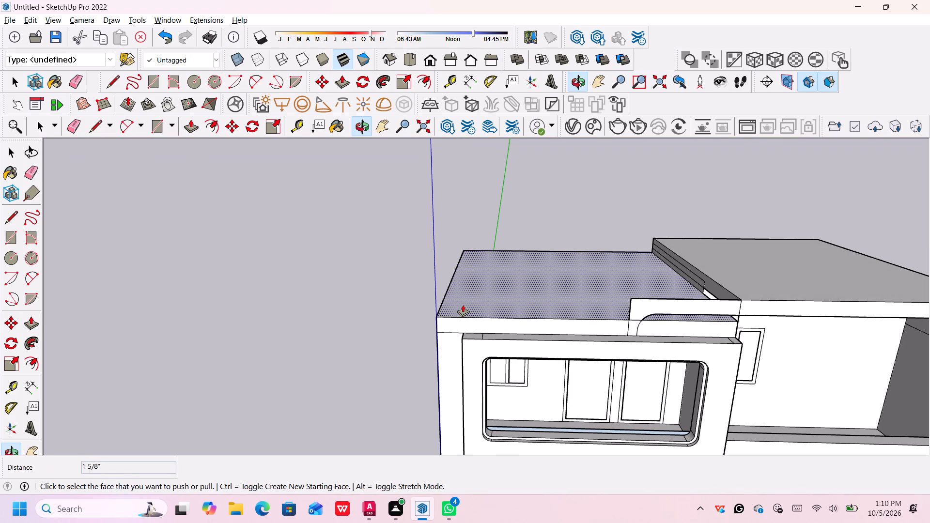
{"action": "middle_click_drag", "start_coordinate": [465, 304], "coordinate": [511, 289]}
{"action": "middle_click", "coordinate": [511, 289]}
{"action": "scroll", "coordinate": [517, 292], "scroll_direction": "down", "scroll_amount": 2}
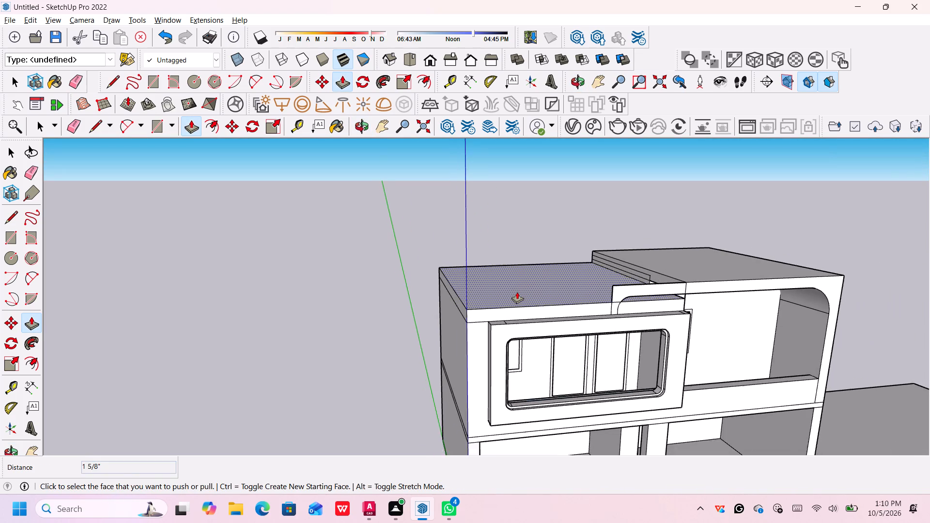
{"action": "scroll", "coordinate": [517, 292], "scroll_direction": "down", "scroll_amount": 1}
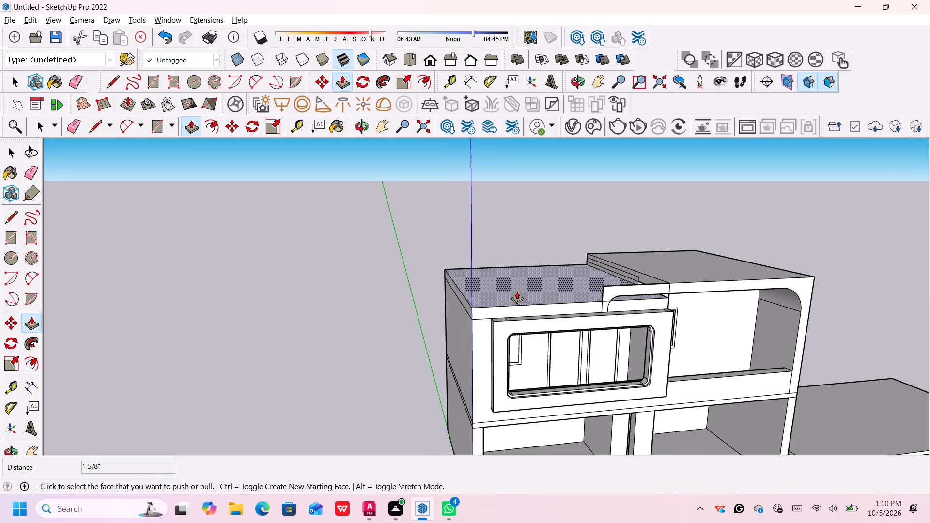
{"action": "scroll", "coordinate": [517, 292], "scroll_direction": "down", "scroll_amount": 2}
{"action": "middle_click_drag", "start_coordinate": [565, 286], "coordinate": [528, 259]}
{"action": "middle_click_drag", "start_coordinate": [739, 310], "coordinate": [715, 306]}
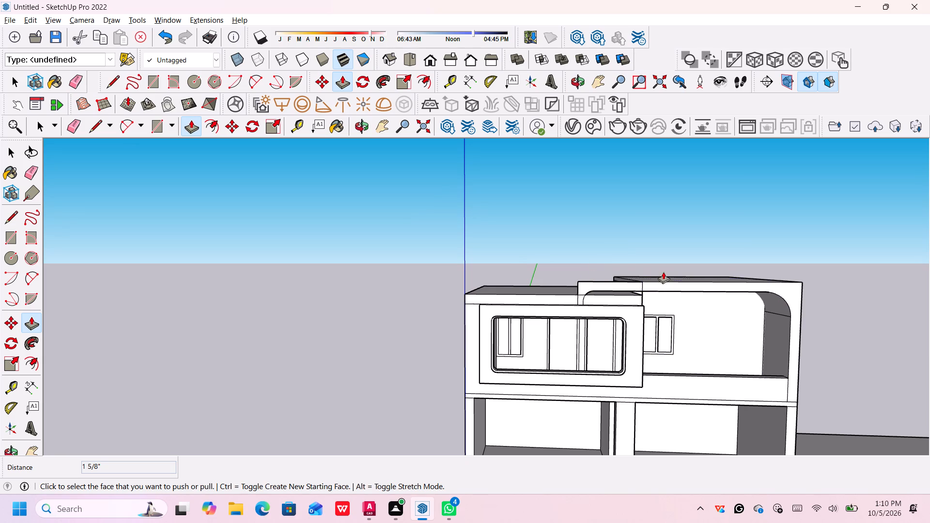
{"action": "middle_click_drag", "start_coordinate": [664, 269], "coordinate": [686, 308]}
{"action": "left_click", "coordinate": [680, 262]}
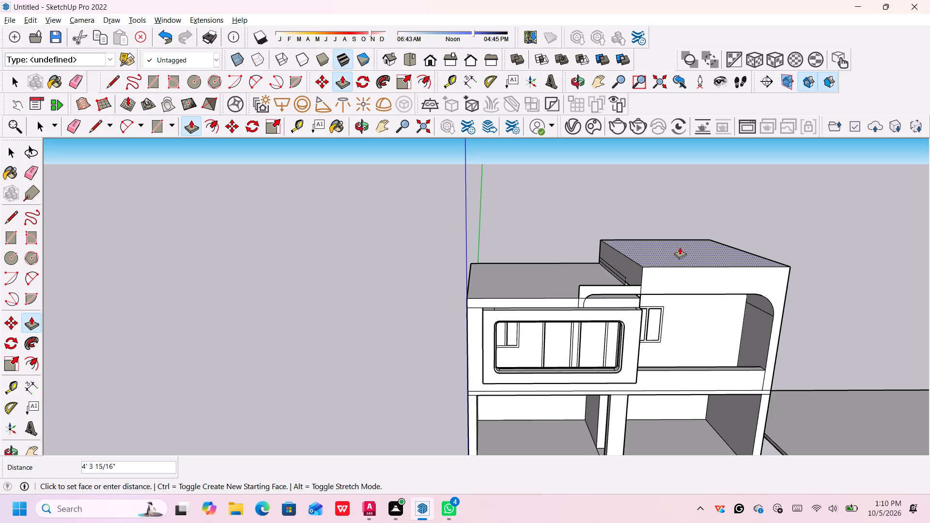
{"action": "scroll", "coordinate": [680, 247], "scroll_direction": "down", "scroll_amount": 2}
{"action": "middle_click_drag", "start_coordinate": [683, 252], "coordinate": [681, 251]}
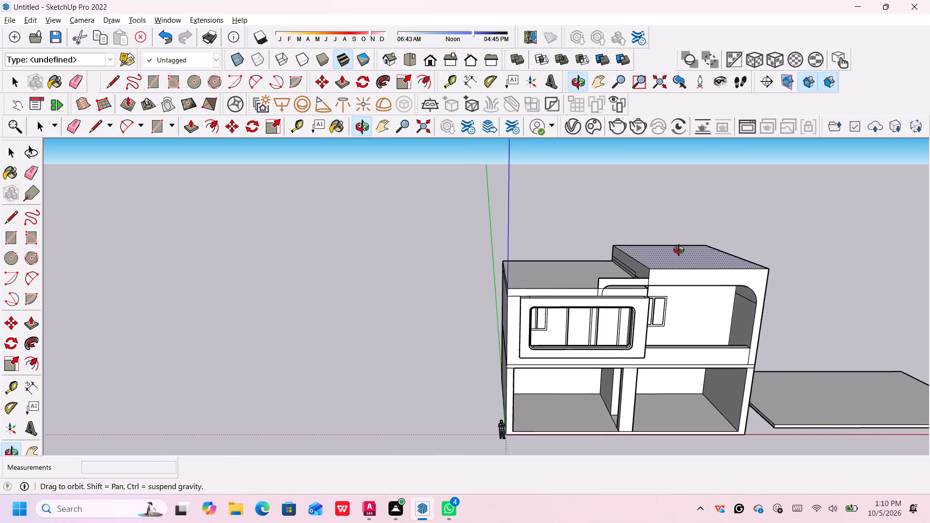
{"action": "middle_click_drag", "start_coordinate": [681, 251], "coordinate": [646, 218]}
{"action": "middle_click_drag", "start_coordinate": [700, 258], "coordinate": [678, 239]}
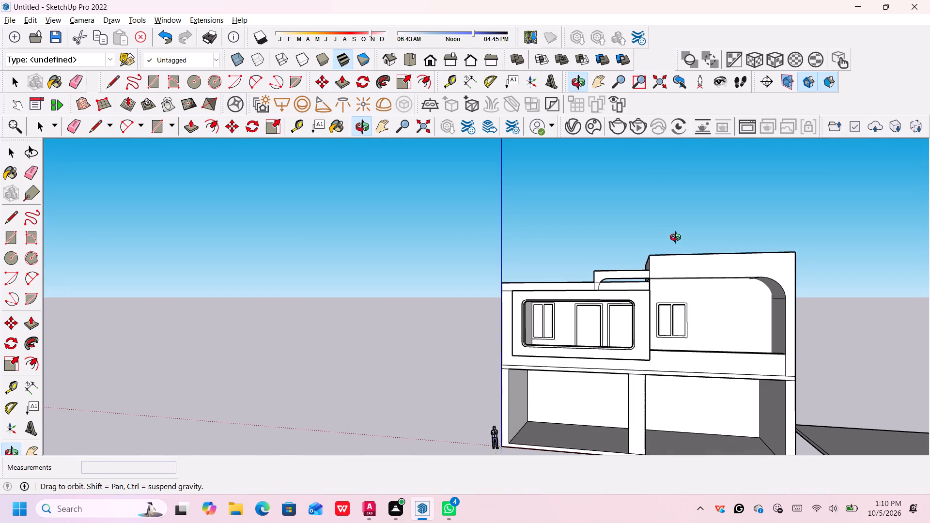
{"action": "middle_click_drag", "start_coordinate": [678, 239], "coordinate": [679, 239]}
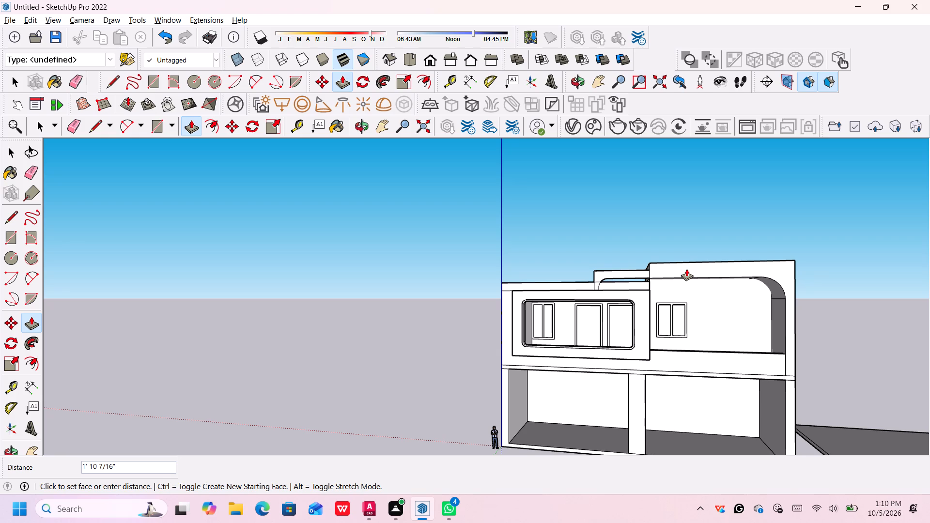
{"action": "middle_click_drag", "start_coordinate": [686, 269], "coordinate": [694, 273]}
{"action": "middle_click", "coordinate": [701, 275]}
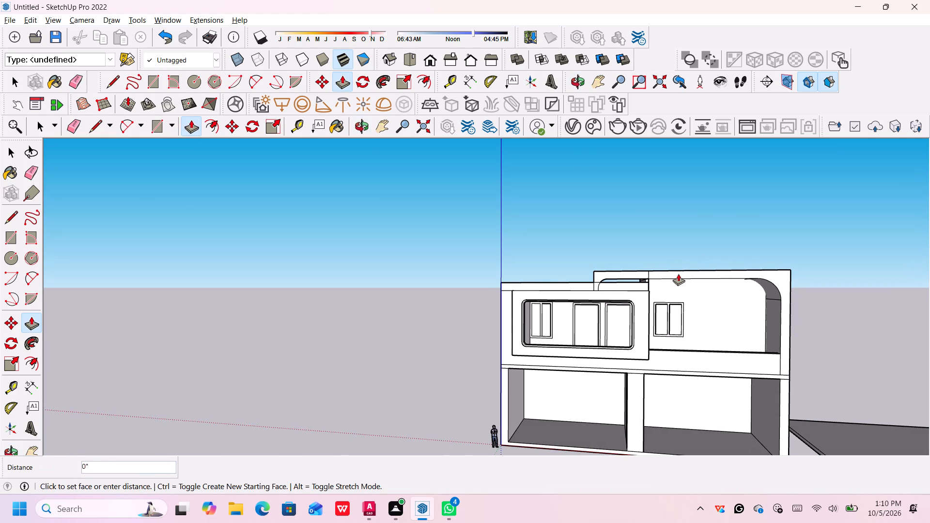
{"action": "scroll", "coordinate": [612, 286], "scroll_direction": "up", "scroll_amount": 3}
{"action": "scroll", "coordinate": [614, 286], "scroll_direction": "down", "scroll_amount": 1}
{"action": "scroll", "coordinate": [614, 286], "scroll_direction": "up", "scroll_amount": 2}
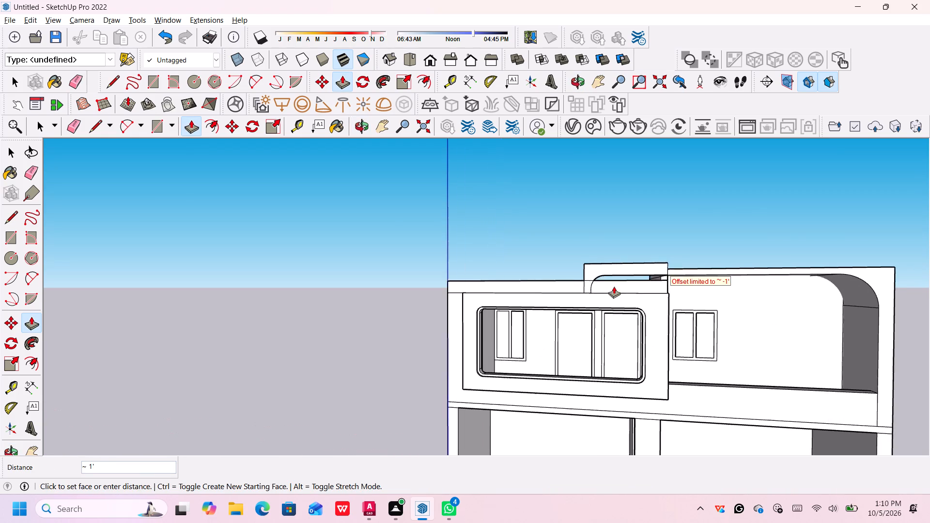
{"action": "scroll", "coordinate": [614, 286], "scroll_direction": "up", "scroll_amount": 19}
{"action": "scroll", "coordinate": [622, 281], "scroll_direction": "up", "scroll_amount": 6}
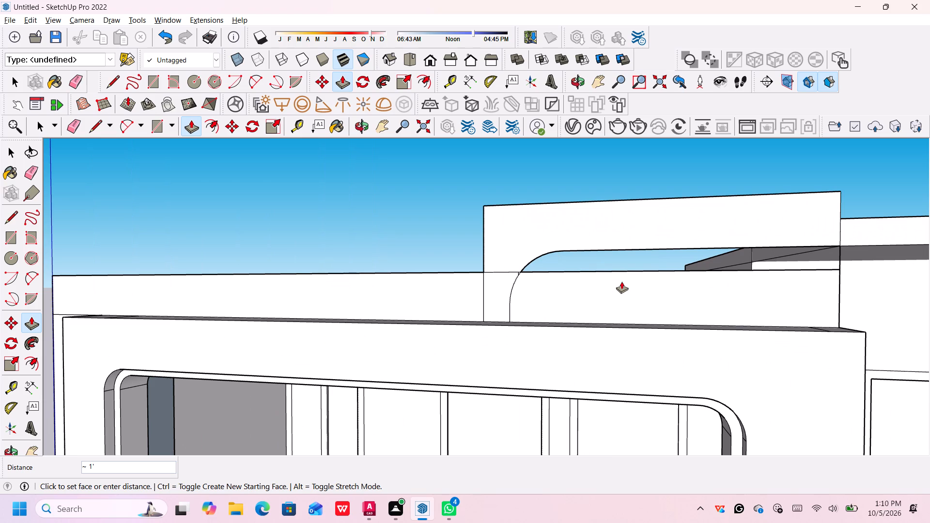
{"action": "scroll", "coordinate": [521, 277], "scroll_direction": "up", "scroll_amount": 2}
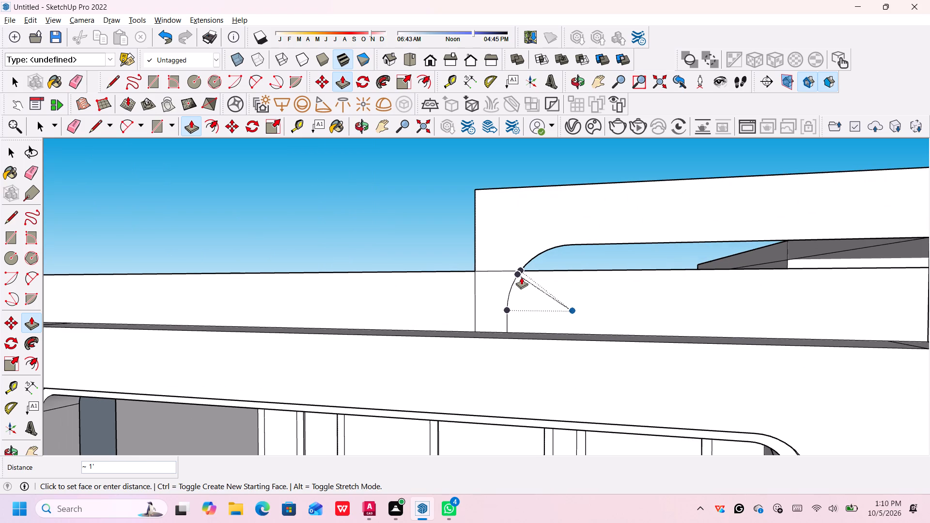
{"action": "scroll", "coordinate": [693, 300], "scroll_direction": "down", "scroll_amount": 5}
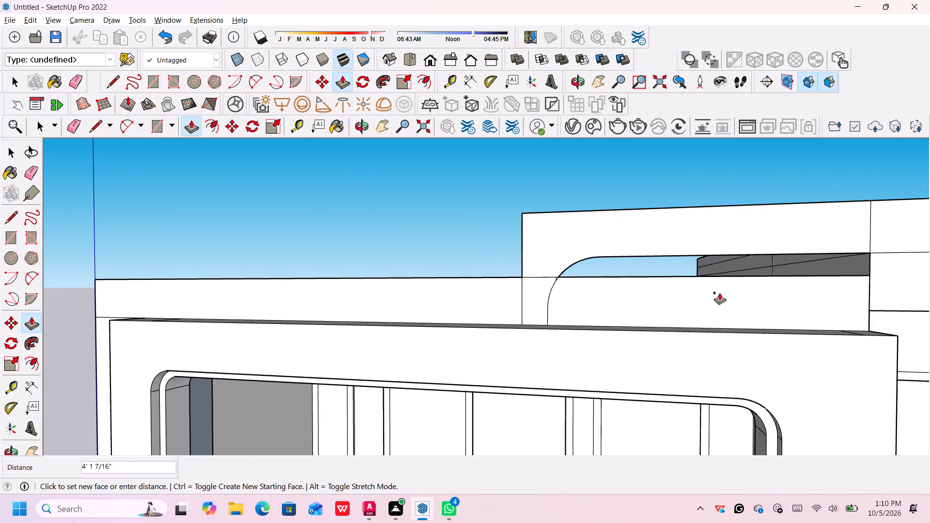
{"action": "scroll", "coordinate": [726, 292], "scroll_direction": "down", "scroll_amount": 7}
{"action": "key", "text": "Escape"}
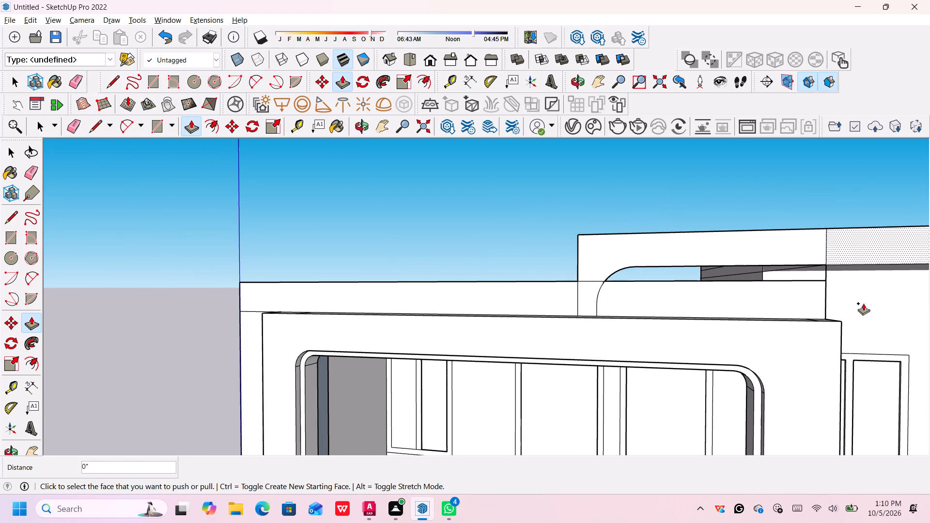
Examine the lower roof's outer corner up close, selecting its front and side edge faces.
{"action": "key", "text": "space"}
{"action": "scroll", "coordinate": [861, 306], "scroll_direction": "down", "scroll_amount": 9}
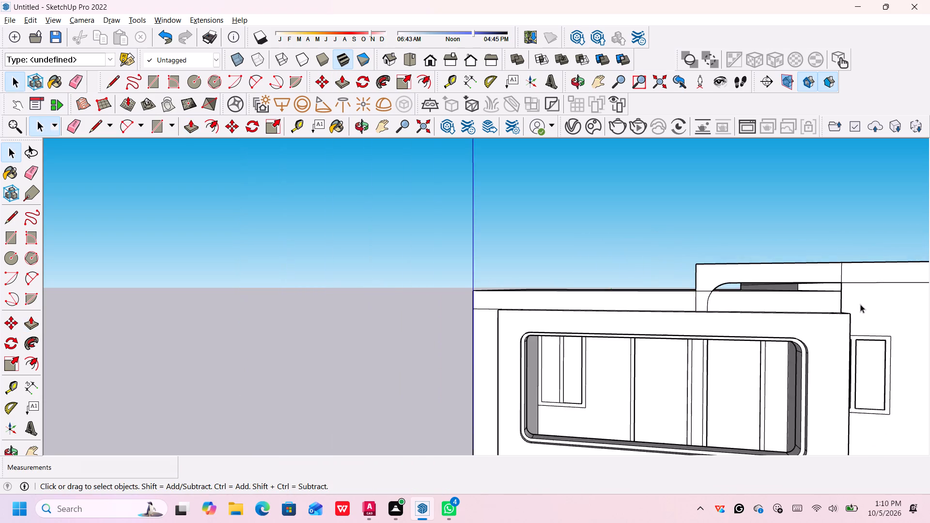
{"action": "scroll", "coordinate": [860, 304], "scroll_direction": "down", "scroll_amount": 5}
{"action": "middle_click_drag", "start_coordinate": [850, 299], "coordinate": [929, 301]}
{"action": "middle_click_drag", "start_coordinate": [754, 319], "coordinate": [770, 316]}
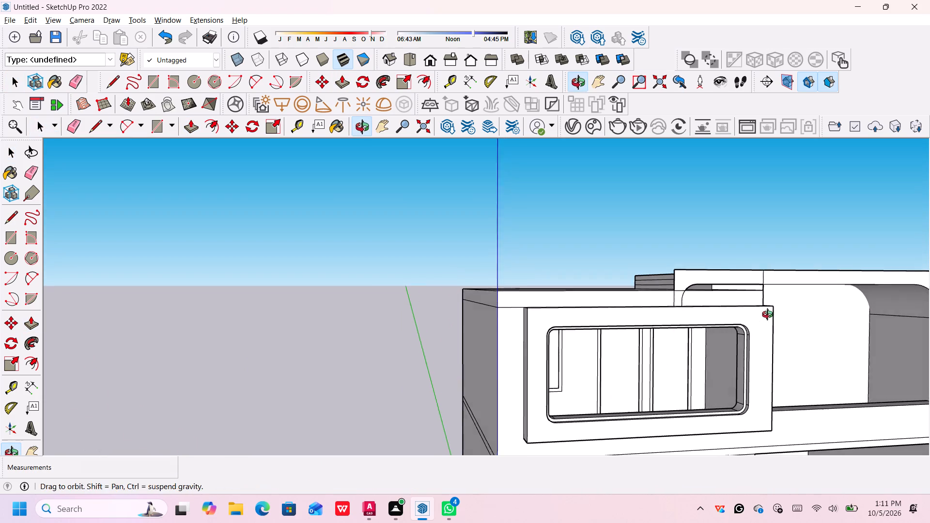
{"action": "middle_click_drag", "start_coordinate": [770, 316], "coordinate": [774, 316]}
{"action": "scroll", "coordinate": [582, 286], "scroll_direction": "up", "scroll_amount": 4}
{"action": "scroll", "coordinate": [451, 292], "scroll_direction": "up", "scroll_amount": 5}
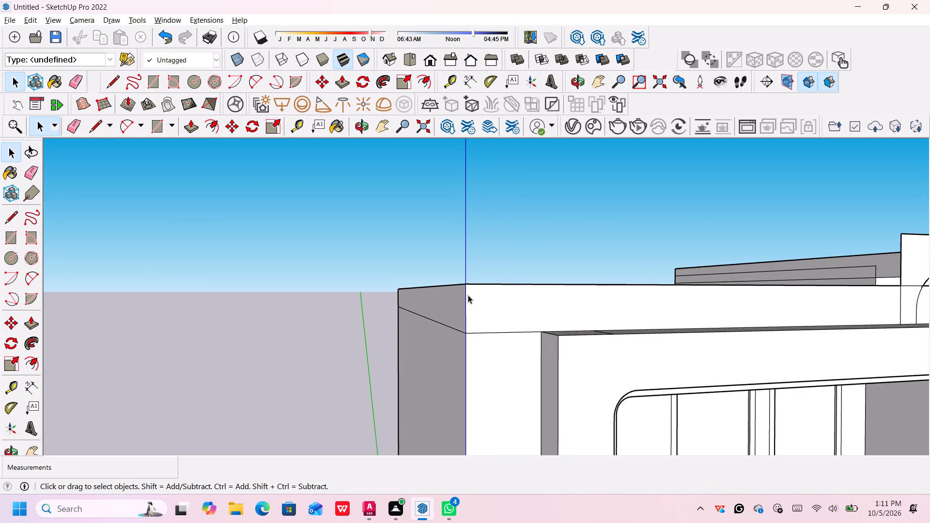
{"action": "left_click", "coordinate": [464, 300]}
{"action": "left_click", "coordinate": [479, 313]}
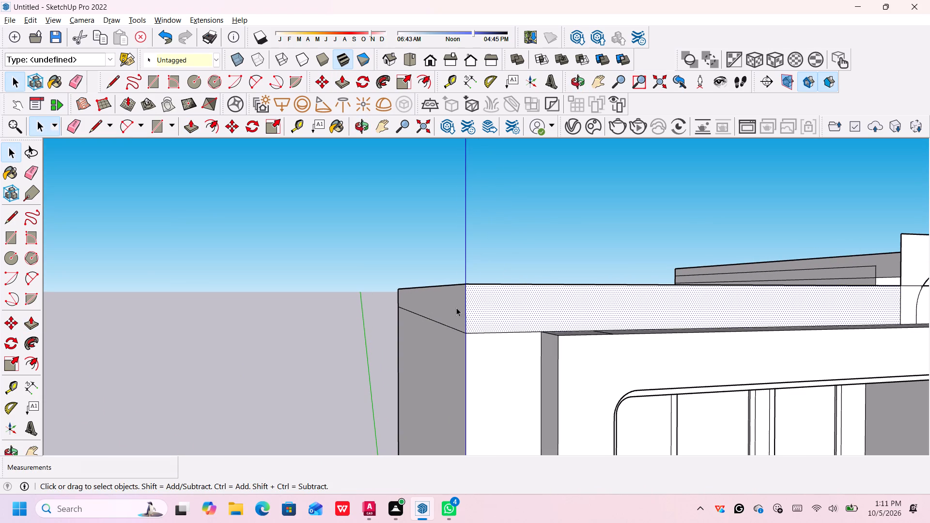
{"action": "left_click", "coordinate": [456, 308]}
{"action": "scroll", "coordinate": [480, 295], "scroll_direction": "down", "scroll_amount": 5}
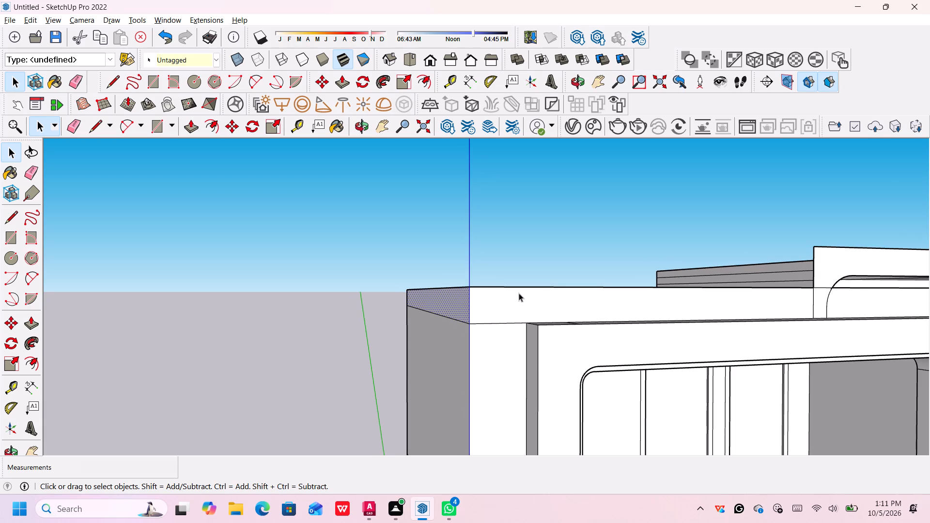
{"action": "scroll", "coordinate": [519, 293], "scroll_direction": "up", "scroll_amount": 1}
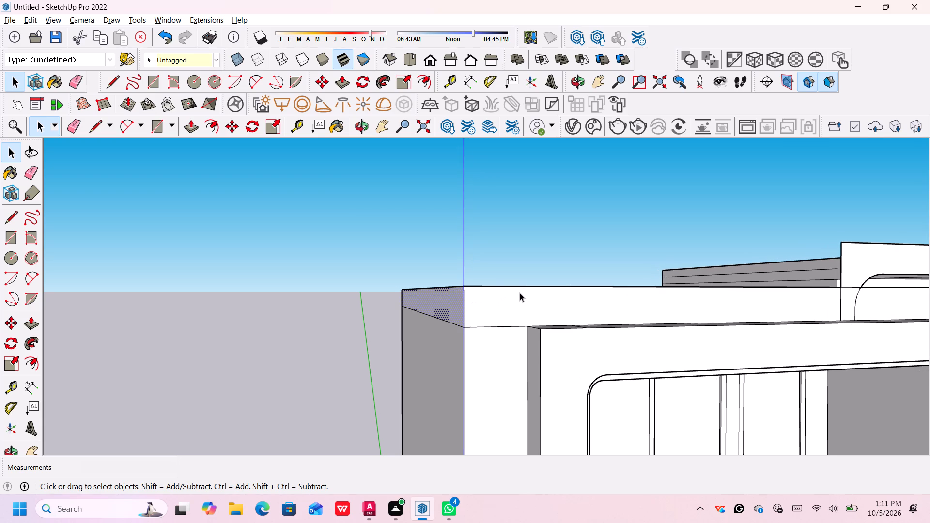
Compare the lower roof, roof band and upper block from above, from the side and from the front.
{"action": "scroll", "coordinate": [519, 292], "scroll_direction": "down", "scroll_amount": 1}
{"action": "scroll", "coordinate": [616, 292], "scroll_direction": "down", "scroll_amount": 2}
{"action": "middle_click_drag", "start_coordinate": [719, 303], "coordinate": [625, 330]}
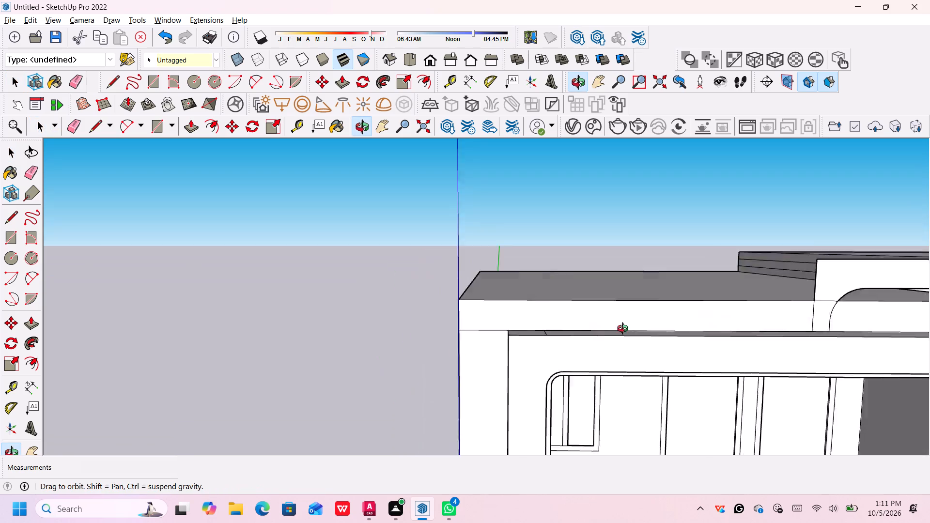
{"action": "middle_click_drag", "start_coordinate": [625, 330], "coordinate": [602, 338]}
{"action": "scroll", "coordinate": [657, 343], "scroll_direction": "down", "scroll_amount": 20}
{"action": "scroll", "coordinate": [657, 343], "scroll_direction": "down", "scroll_amount": 10}
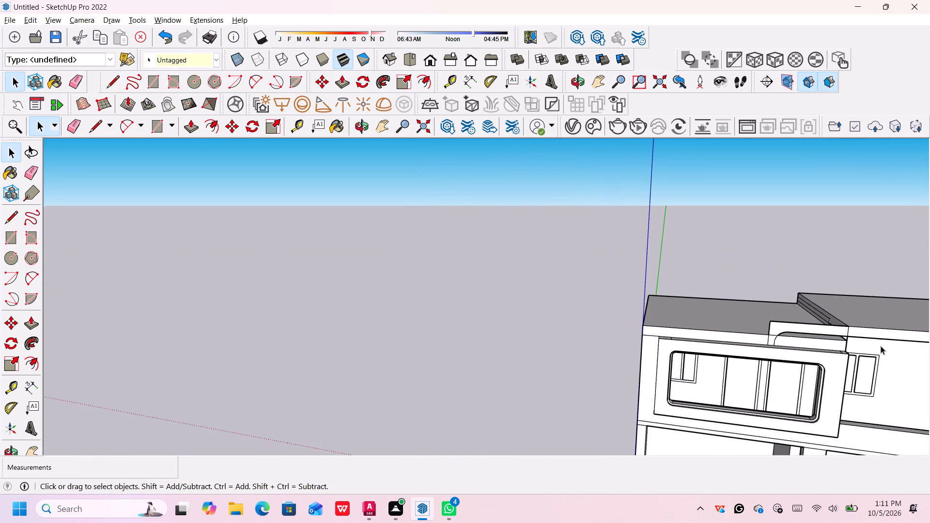
{"action": "middle_click_drag", "start_coordinate": [881, 346], "coordinate": [929, 343]}
{"action": "scroll", "coordinate": [877, 346], "scroll_direction": "down", "scroll_amount": 3}
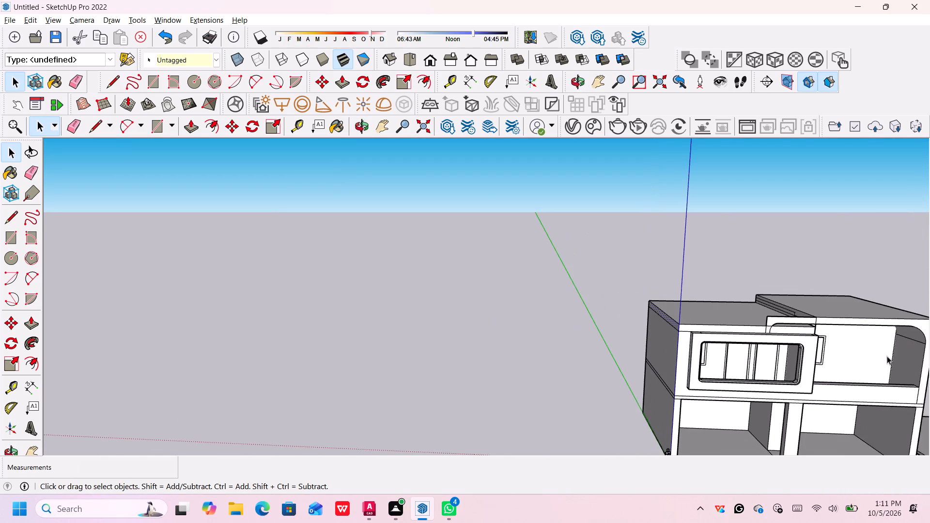
{"action": "middle_click_drag", "start_coordinate": [882, 351], "coordinate": [871, 341]}
{"action": "scroll", "coordinate": [875, 345], "scroll_direction": "down", "scroll_amount": 1}
{"action": "middle_click_drag", "start_coordinate": [813, 341], "coordinate": [807, 336]}
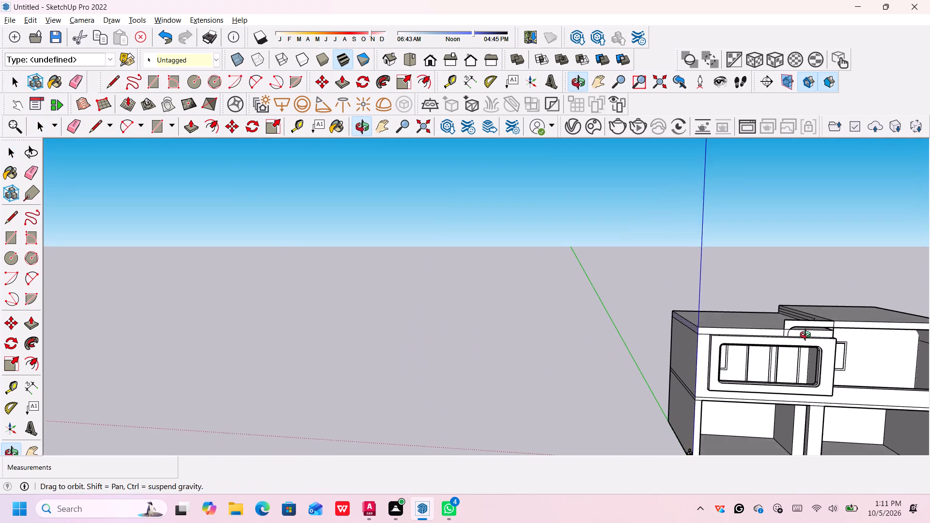
{"action": "middle_click_drag", "start_coordinate": [807, 336], "coordinate": [814, 346]}
{"action": "middle_click_drag", "start_coordinate": [816, 347], "coordinate": [619, 349], "text": "shift"}
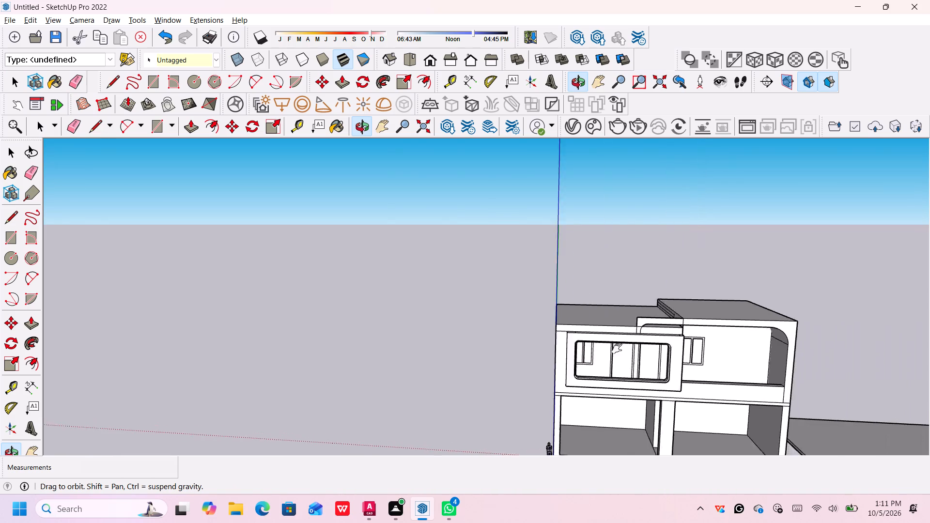
{"action": "middle_click_drag", "start_coordinate": [619, 349], "coordinate": [451, 332], "text": "shift"}
{"action": "scroll", "coordinate": [512, 322], "scroll_direction": "up", "scroll_amount": 14}
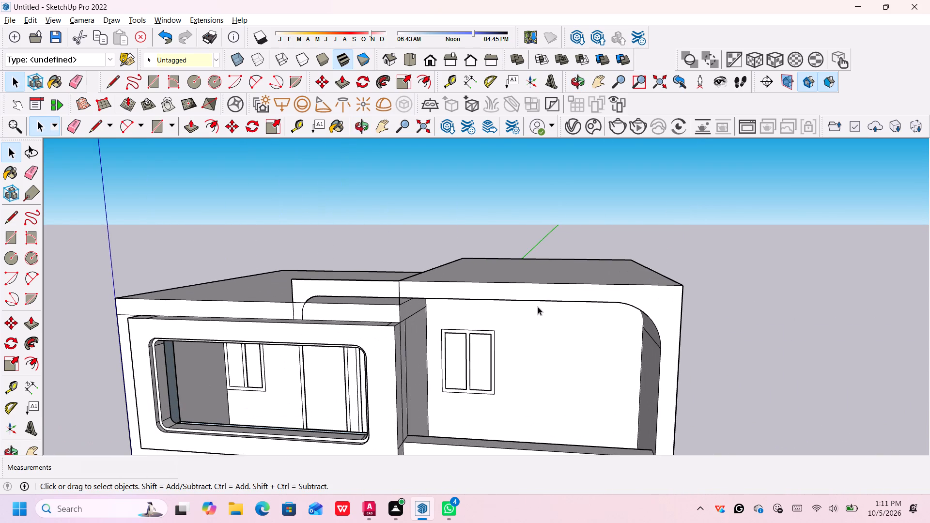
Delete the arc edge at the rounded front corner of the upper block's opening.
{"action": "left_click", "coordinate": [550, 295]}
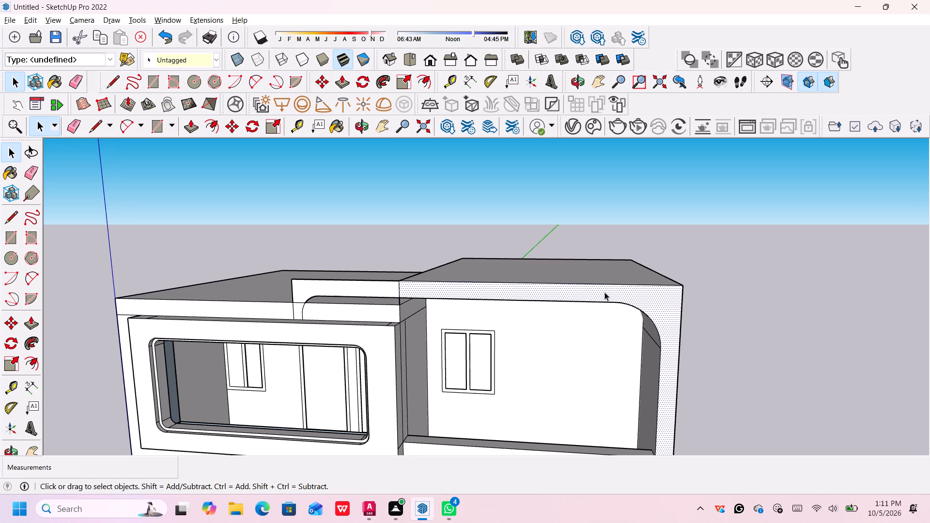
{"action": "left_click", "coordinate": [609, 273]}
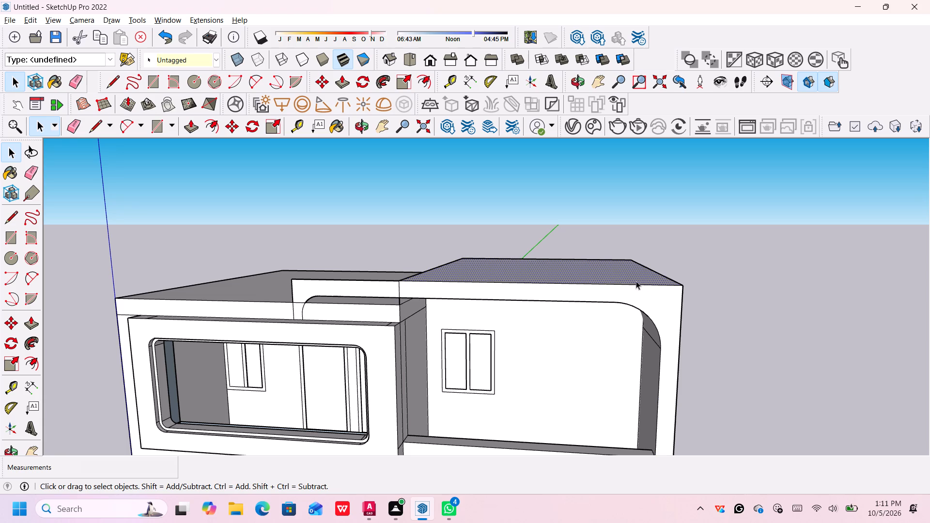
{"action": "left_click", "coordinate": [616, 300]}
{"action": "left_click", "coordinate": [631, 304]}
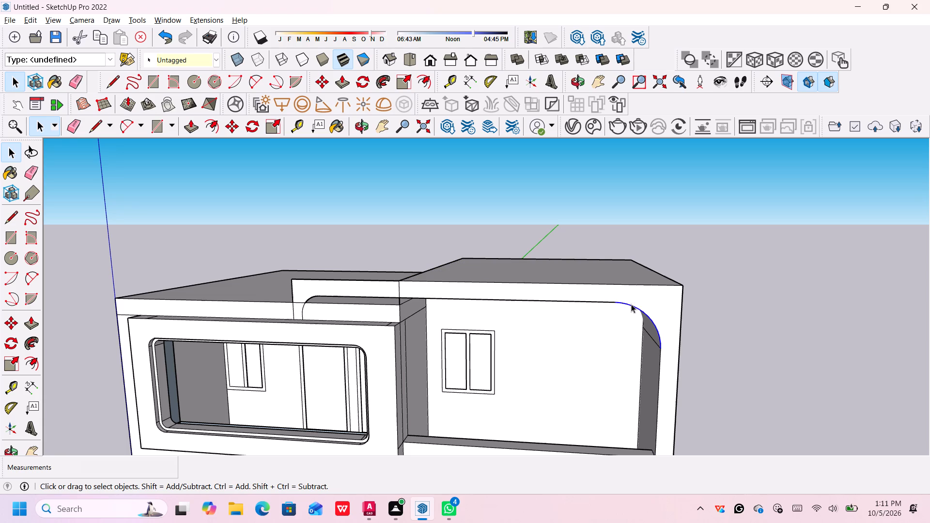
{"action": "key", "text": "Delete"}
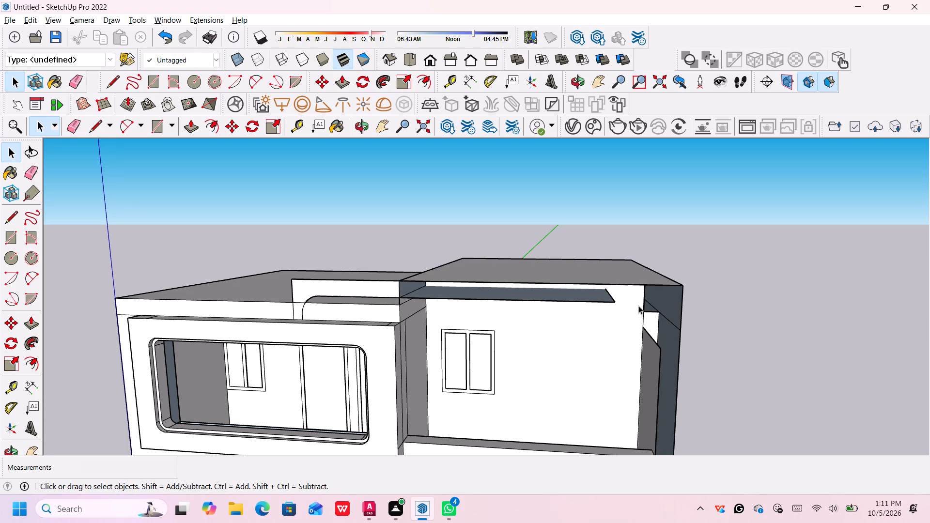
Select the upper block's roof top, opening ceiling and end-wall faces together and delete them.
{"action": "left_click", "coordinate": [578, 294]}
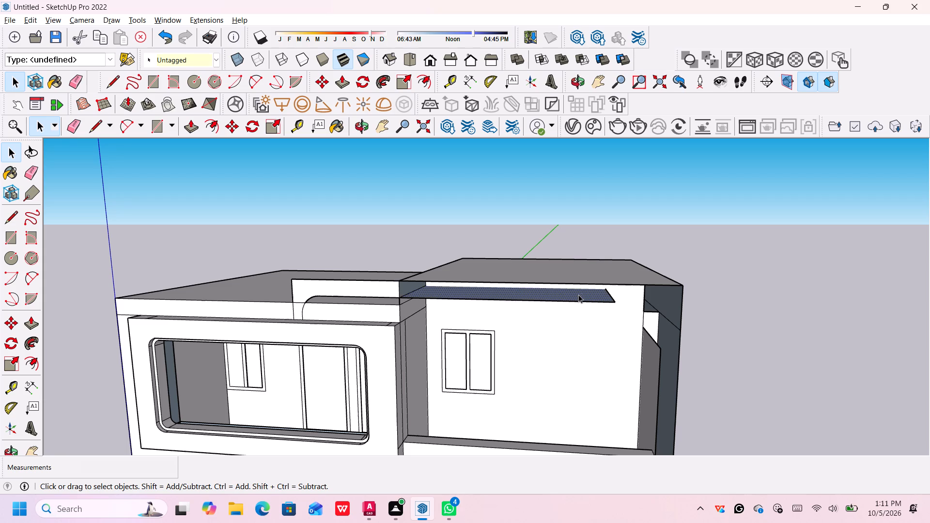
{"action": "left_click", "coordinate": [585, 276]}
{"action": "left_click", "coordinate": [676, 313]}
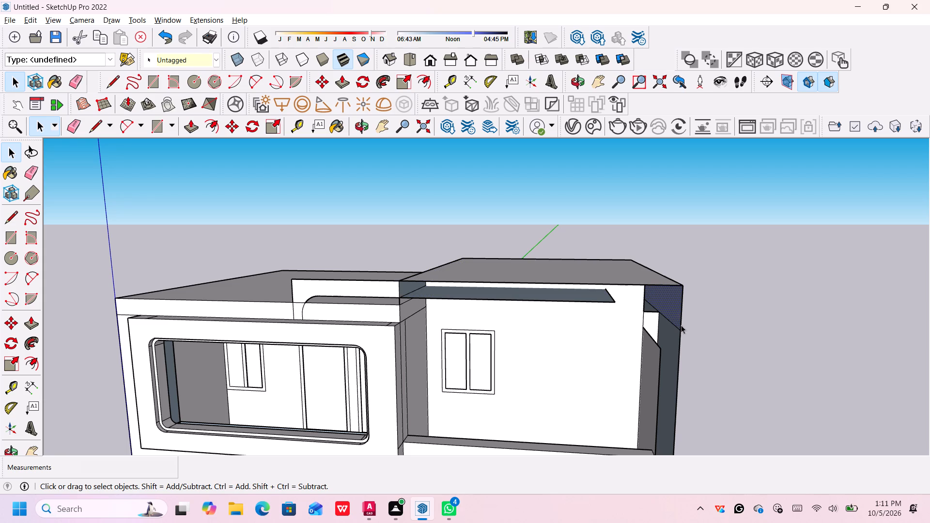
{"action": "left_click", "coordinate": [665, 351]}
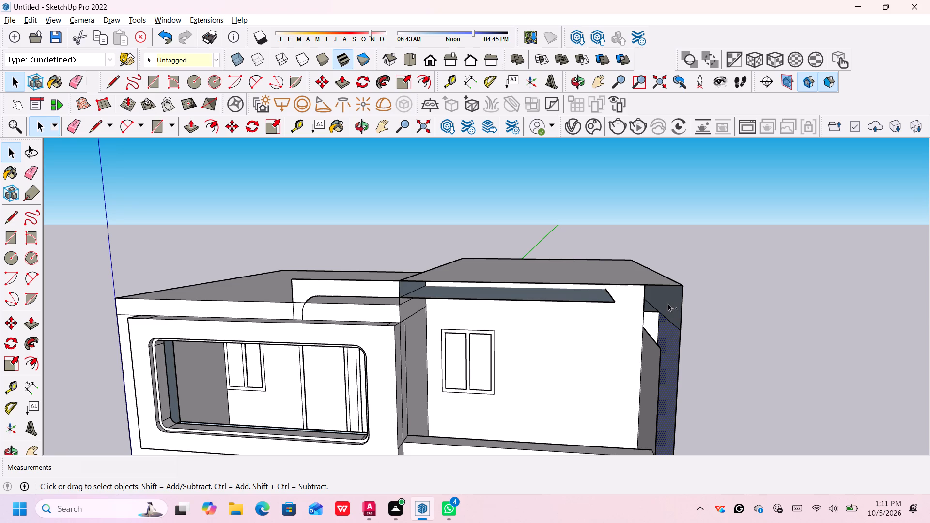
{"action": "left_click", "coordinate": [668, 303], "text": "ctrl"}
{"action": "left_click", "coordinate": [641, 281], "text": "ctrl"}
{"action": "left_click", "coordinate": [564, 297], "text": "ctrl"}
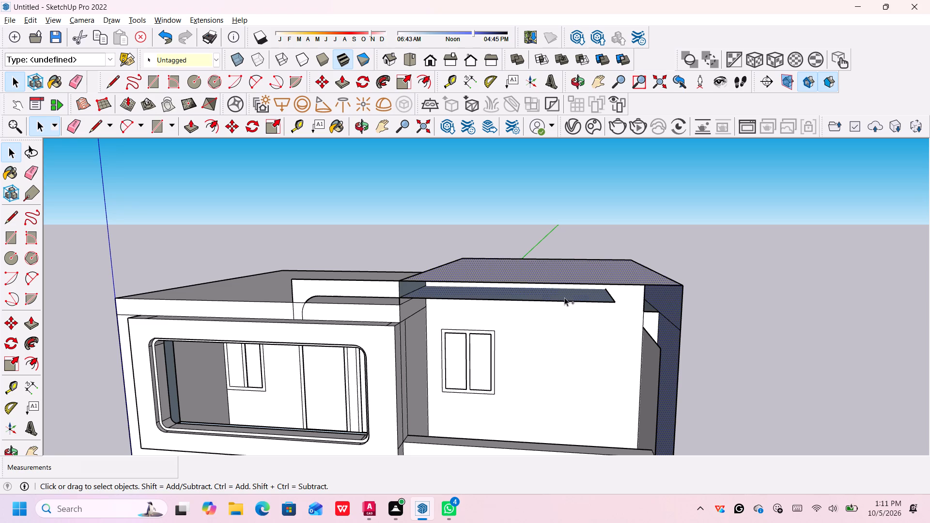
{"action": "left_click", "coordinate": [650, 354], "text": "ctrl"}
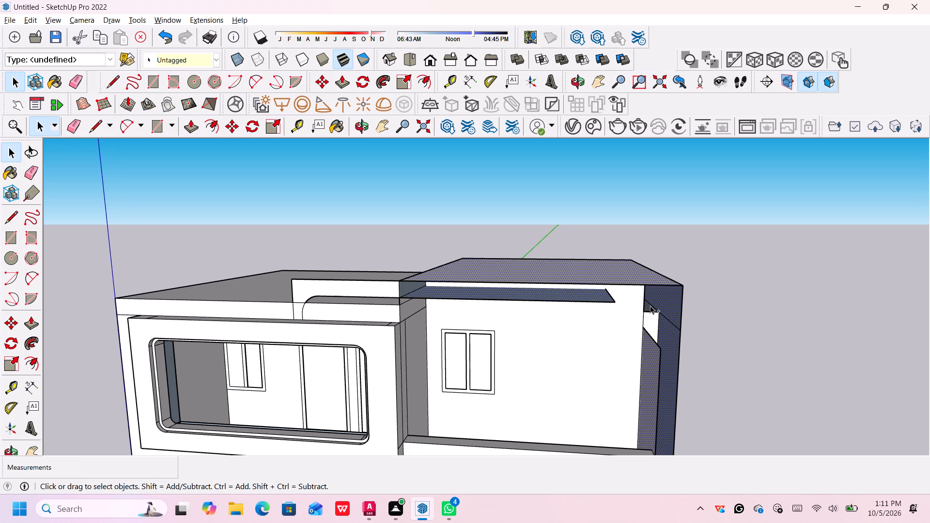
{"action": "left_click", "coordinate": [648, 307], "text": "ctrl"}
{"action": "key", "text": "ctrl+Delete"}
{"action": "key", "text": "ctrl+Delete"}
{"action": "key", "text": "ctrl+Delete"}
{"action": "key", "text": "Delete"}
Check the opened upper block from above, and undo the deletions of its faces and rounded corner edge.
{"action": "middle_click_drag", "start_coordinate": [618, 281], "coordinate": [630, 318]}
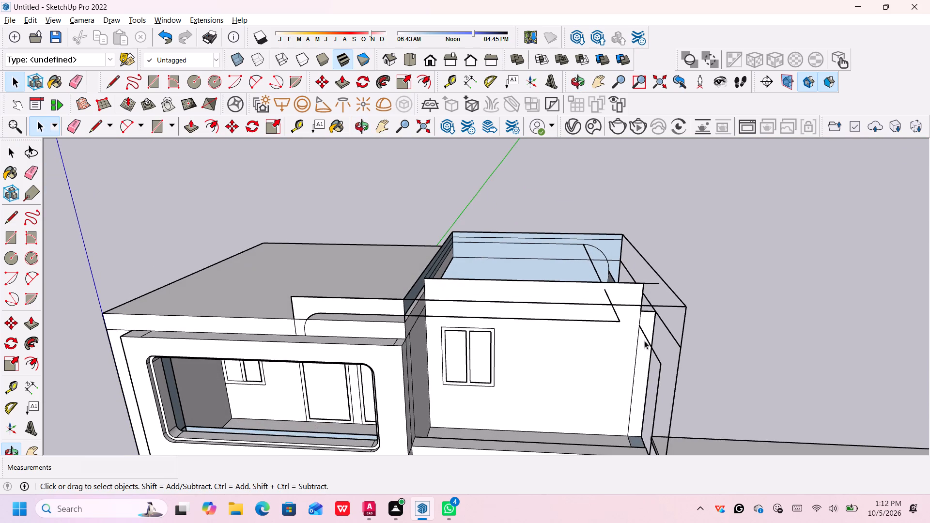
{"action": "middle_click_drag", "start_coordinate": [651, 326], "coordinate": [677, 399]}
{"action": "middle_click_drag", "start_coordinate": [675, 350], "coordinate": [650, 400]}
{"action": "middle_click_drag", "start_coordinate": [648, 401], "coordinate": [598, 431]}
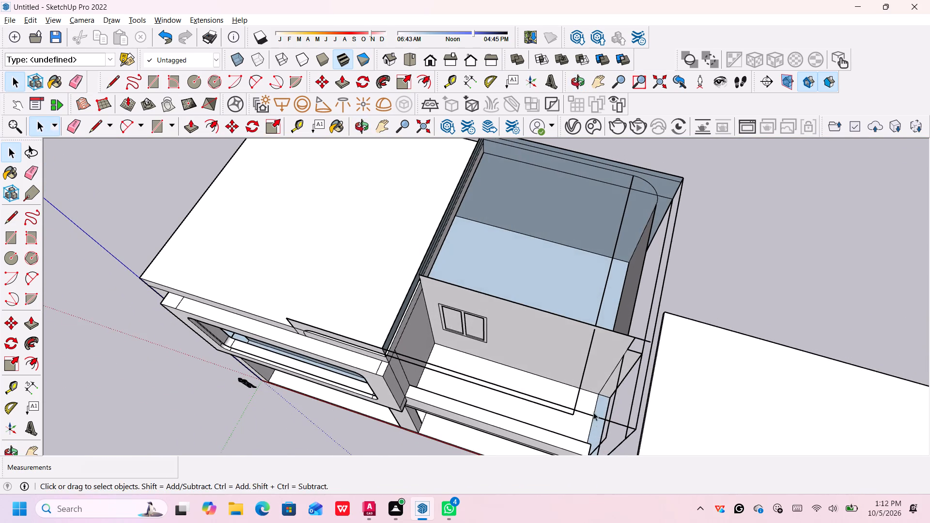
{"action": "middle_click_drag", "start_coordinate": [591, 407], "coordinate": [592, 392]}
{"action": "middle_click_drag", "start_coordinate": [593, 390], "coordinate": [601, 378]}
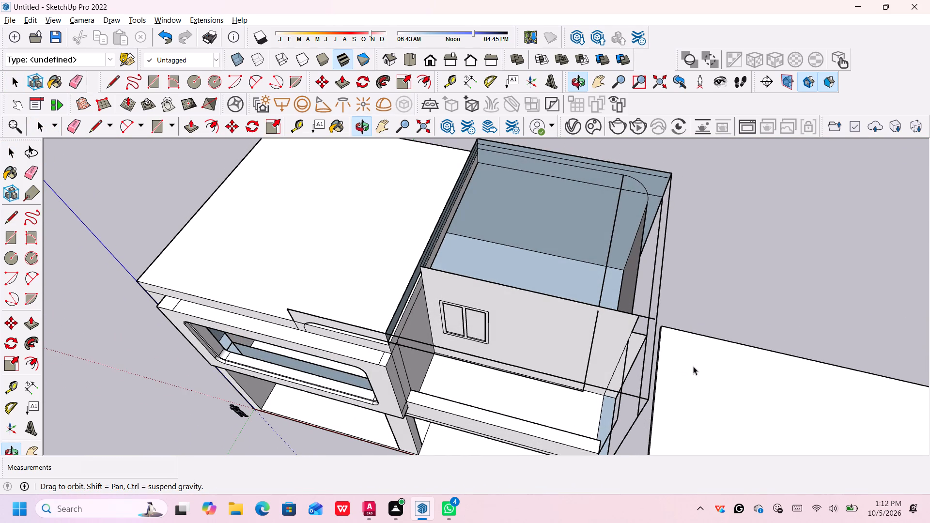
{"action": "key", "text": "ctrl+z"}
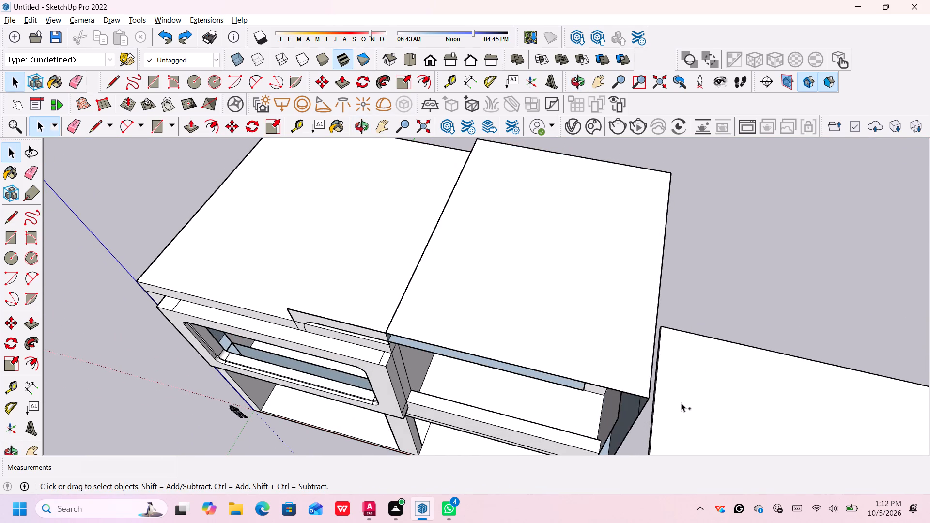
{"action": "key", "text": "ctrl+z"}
Examine the upper block's rounded opening, the roof band and the whole facade from the front, side and above.
{"action": "middle_click_drag", "start_coordinate": [657, 415], "coordinate": [685, 288]}
{"action": "middle_click_drag", "start_coordinate": [661, 335], "coordinate": [666, 279]}
{"action": "scroll", "coordinate": [534, 256], "scroll_direction": "up", "scroll_amount": 3}
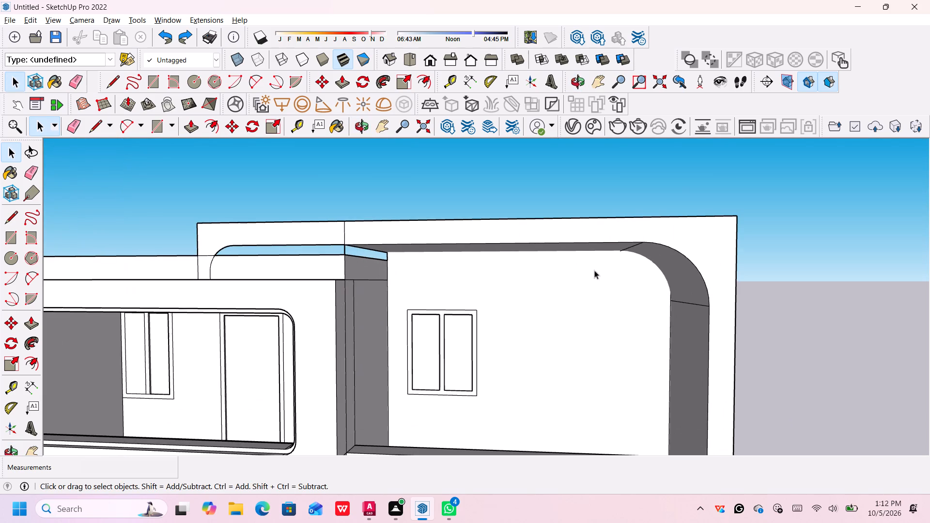
{"action": "scroll", "coordinate": [682, 261], "scroll_direction": "up", "scroll_amount": 4}
{"action": "scroll", "coordinate": [685, 263], "scroll_direction": "down", "scroll_amount": 4}
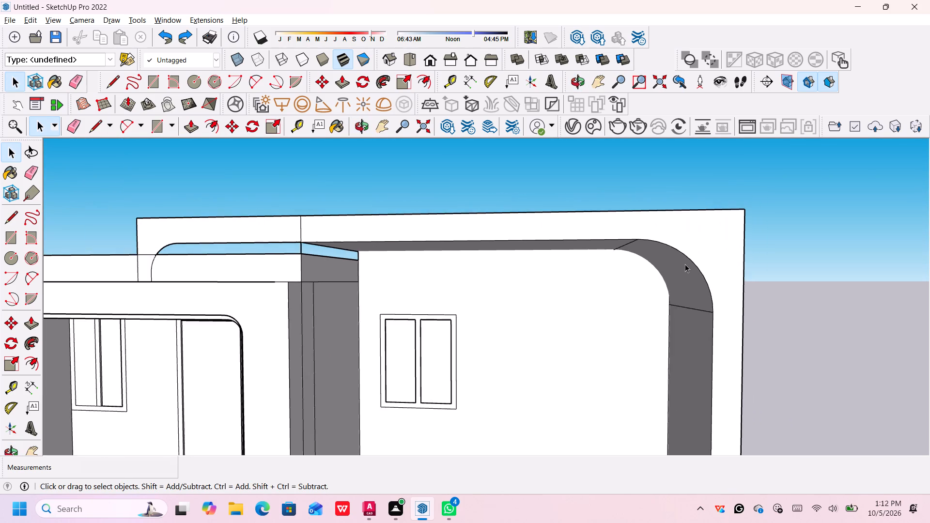
{"action": "scroll", "coordinate": [685, 264], "scroll_direction": "down", "scroll_amount": 13}
{"action": "middle_click_drag", "start_coordinate": [525, 302], "coordinate": [627, 290]}
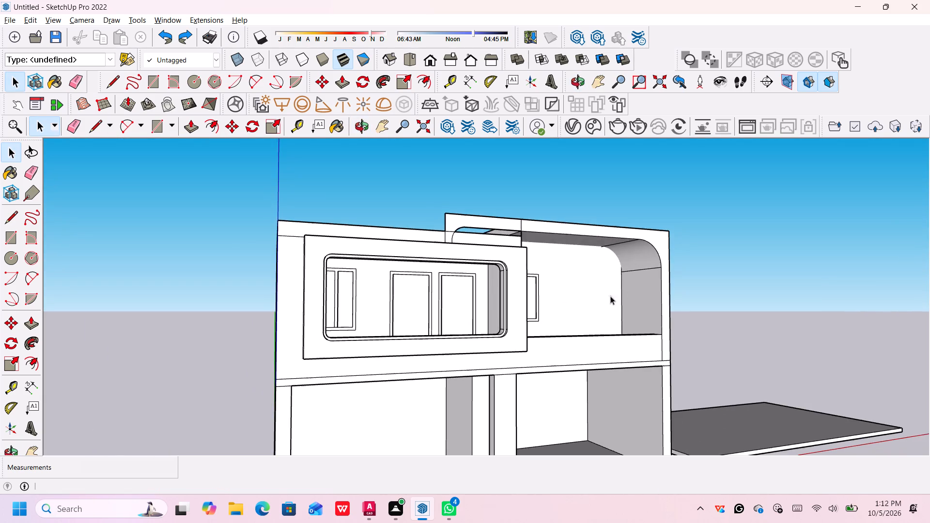
{"action": "middle_click_drag", "start_coordinate": [594, 295], "coordinate": [612, 337]}
{"action": "scroll", "coordinate": [612, 337], "scroll_direction": "up", "scroll_amount": 1}
{"action": "scroll", "coordinate": [618, 327], "scroll_direction": "down", "scroll_amount": 5}
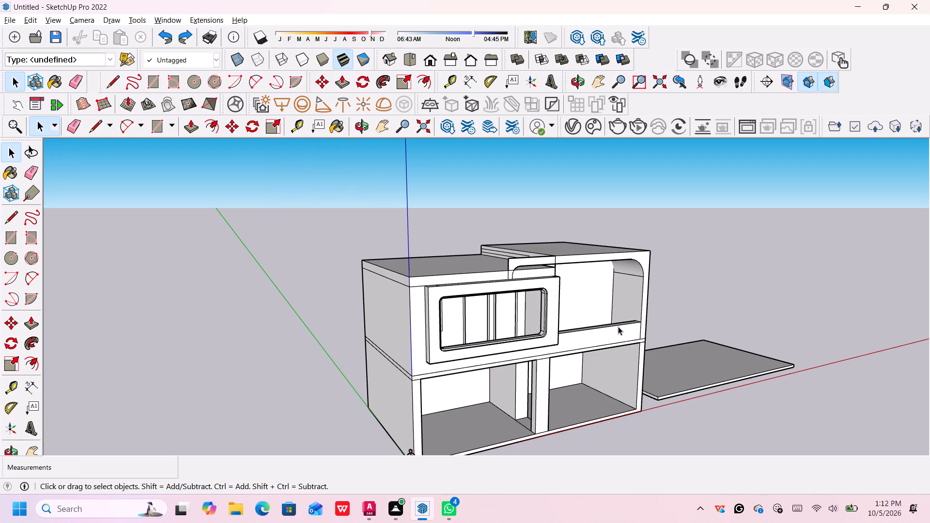
{"action": "scroll", "coordinate": [618, 326], "scroll_direction": "down", "scroll_amount": 4}
{"action": "scroll", "coordinate": [618, 326], "scroll_direction": "up", "scroll_amount": 1}
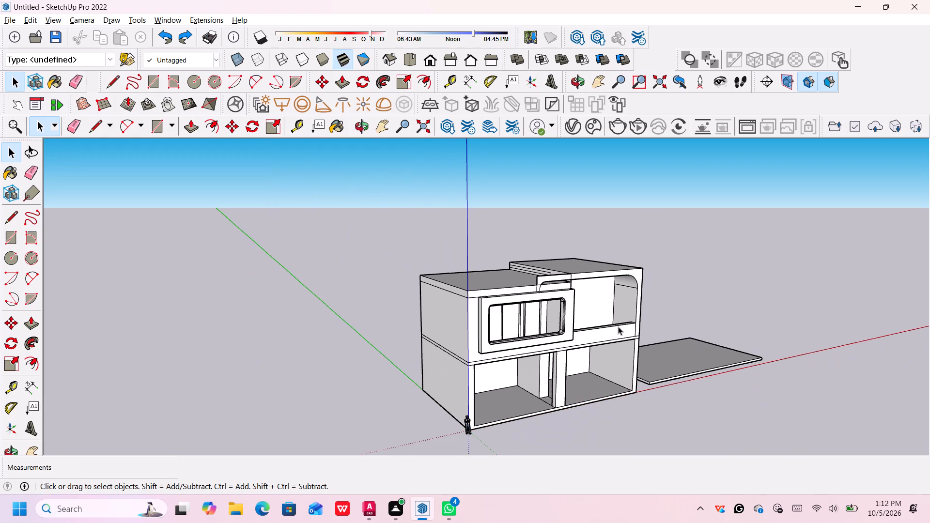
{"action": "middle_click", "coordinate": [575, 296]}
{"action": "middle_click_drag", "start_coordinate": [575, 284], "coordinate": [549, 297]}
{"action": "middle_click_drag", "start_coordinate": [545, 299], "coordinate": [509, 308]}
{"action": "scroll", "coordinate": [519, 290], "scroll_direction": "up", "scroll_amount": 2}
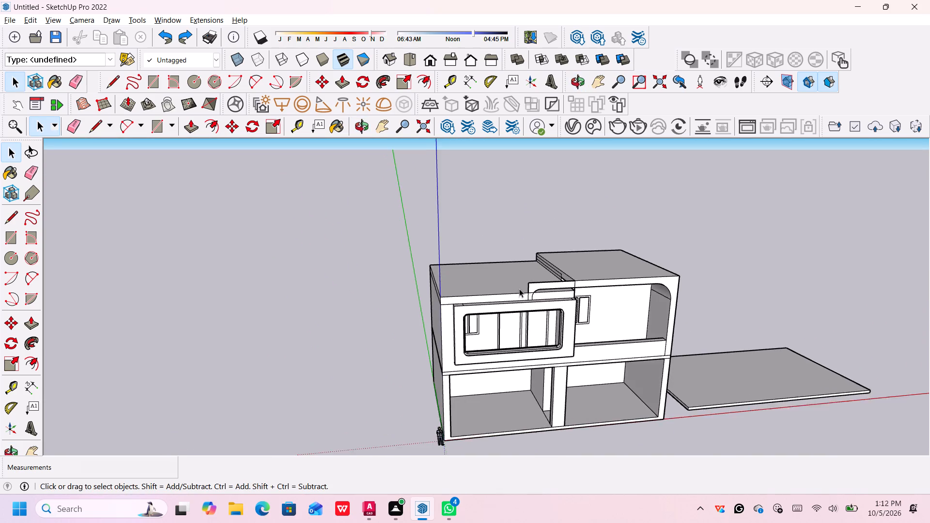
{"action": "scroll", "coordinate": [519, 289], "scroll_direction": "up", "scroll_amount": 6}
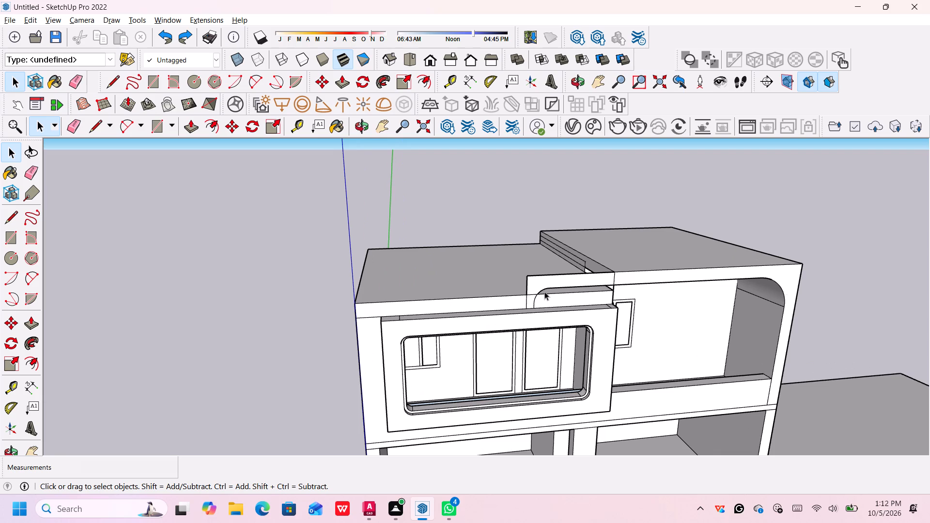
Examine the rounded roof band where it meets the upper block and lower roof, from above and from the front.
{"action": "scroll", "coordinate": [560, 282], "scroll_direction": "up", "scroll_amount": 7}
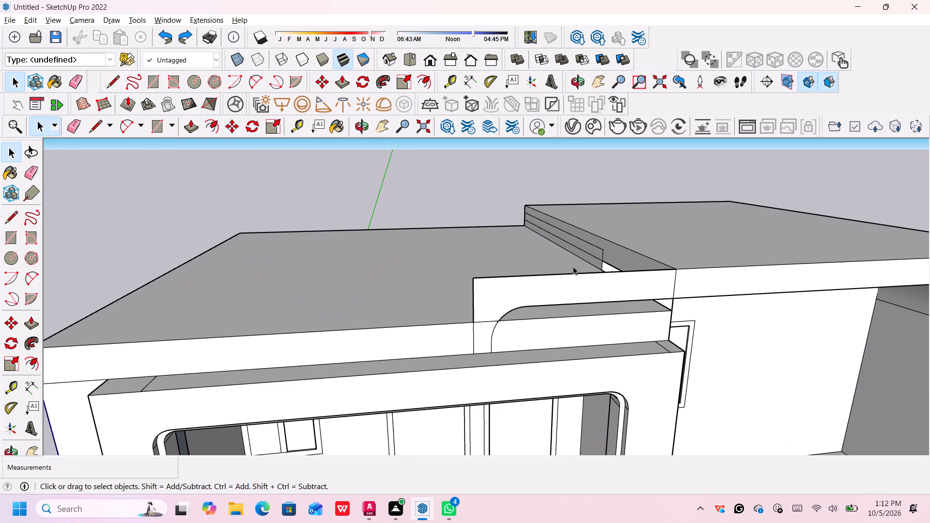
{"action": "scroll", "coordinate": [664, 300], "scroll_direction": "down", "scroll_amount": 3}
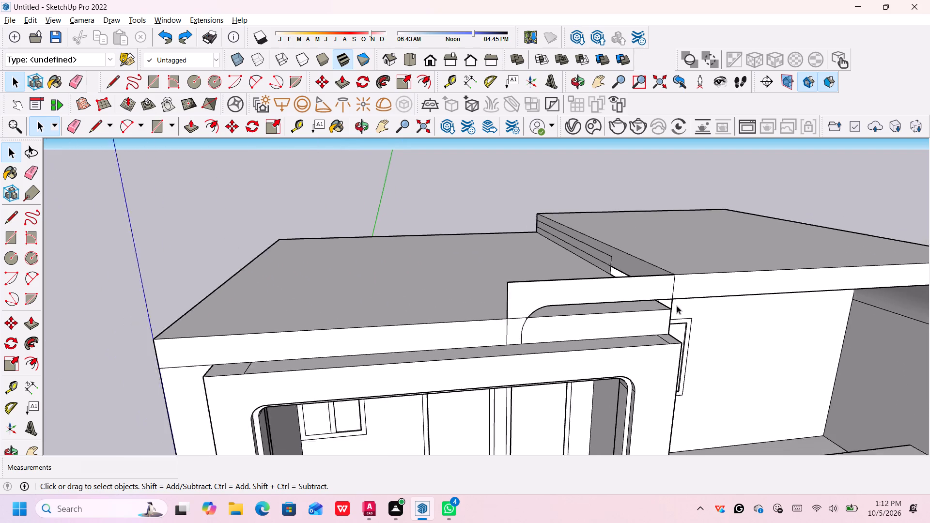
{"action": "scroll", "coordinate": [677, 306], "scroll_direction": "down", "scroll_amount": 4}
{"action": "middle_click_drag", "start_coordinate": [721, 364], "coordinate": [681, 264]}
{"action": "scroll", "coordinate": [703, 304], "scroll_direction": "down", "scroll_amount": 11}
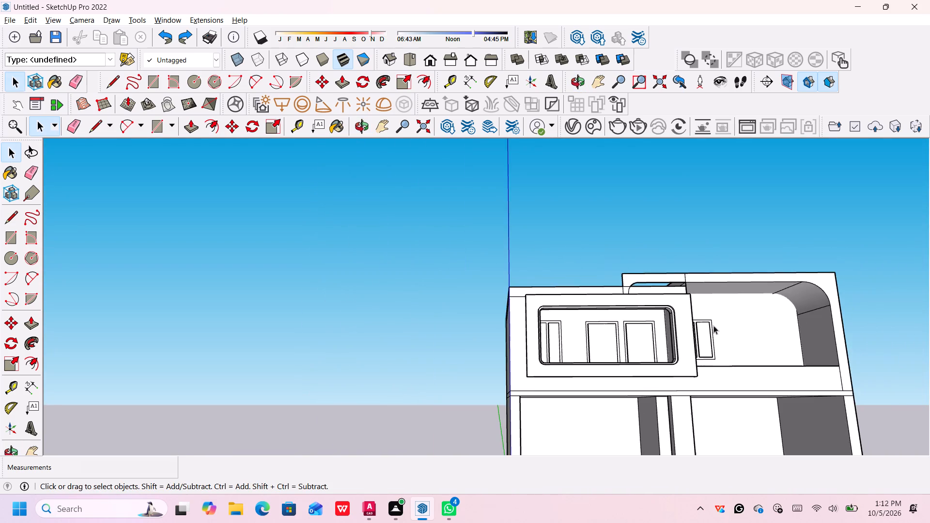
{"action": "scroll", "coordinate": [713, 325], "scroll_direction": "down", "scroll_amount": 5}
{"action": "middle_click_drag", "start_coordinate": [720, 336], "coordinate": [736, 378]}
{"action": "middle_click_drag", "start_coordinate": [734, 389], "coordinate": [728, 385]}
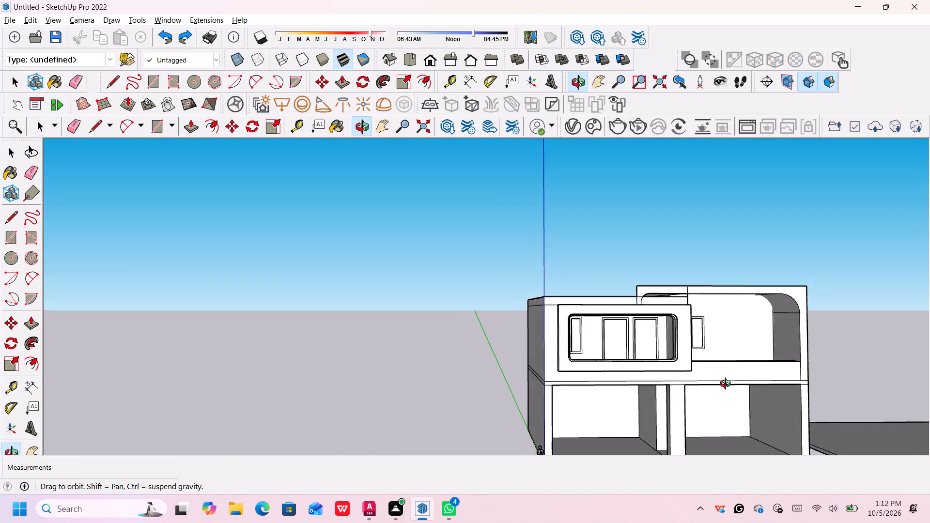
{"action": "middle_click_drag", "start_coordinate": [728, 385], "coordinate": [722, 399]}
{"action": "scroll", "coordinate": [700, 320], "scroll_direction": "up", "scroll_amount": 2}
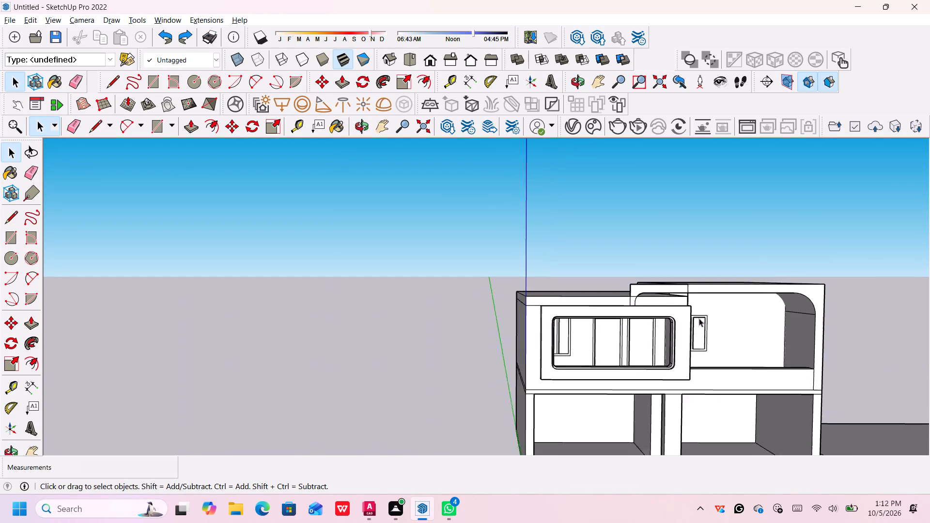
{"action": "scroll", "coordinate": [699, 318], "scroll_direction": "up", "scroll_amount": 3}
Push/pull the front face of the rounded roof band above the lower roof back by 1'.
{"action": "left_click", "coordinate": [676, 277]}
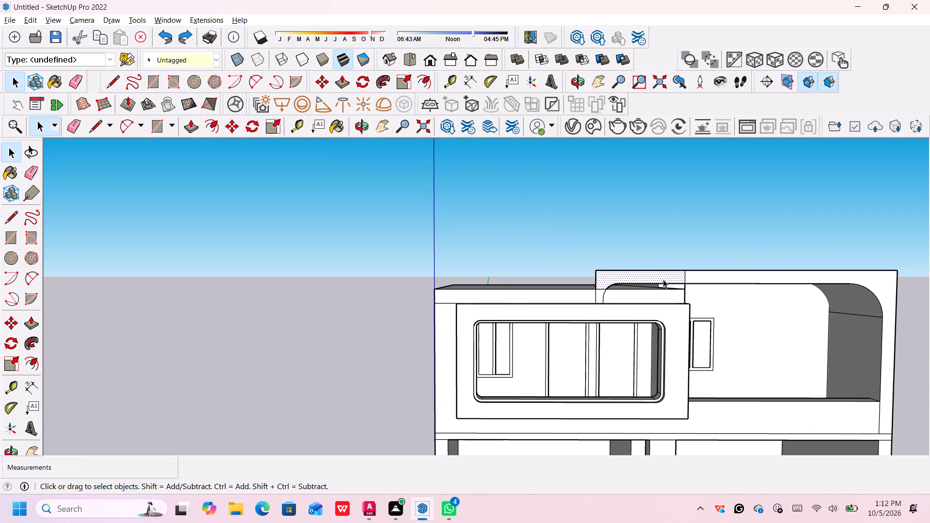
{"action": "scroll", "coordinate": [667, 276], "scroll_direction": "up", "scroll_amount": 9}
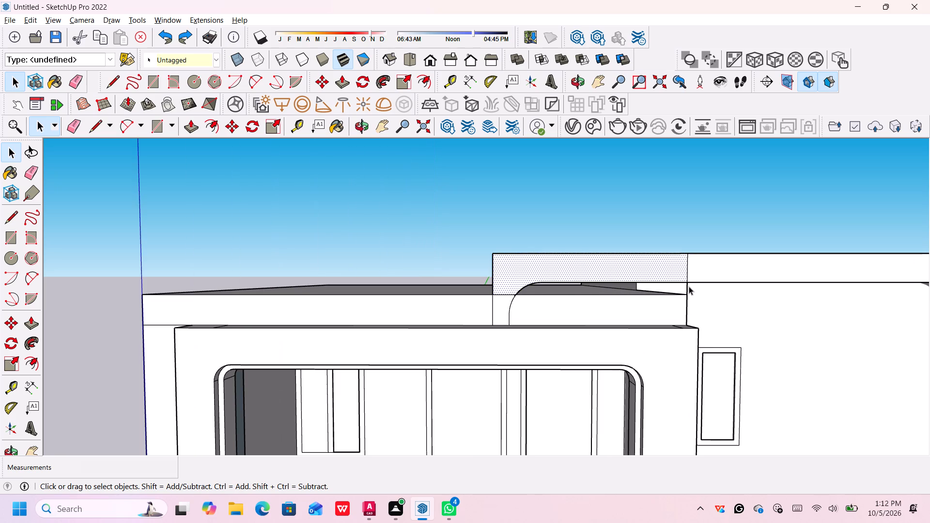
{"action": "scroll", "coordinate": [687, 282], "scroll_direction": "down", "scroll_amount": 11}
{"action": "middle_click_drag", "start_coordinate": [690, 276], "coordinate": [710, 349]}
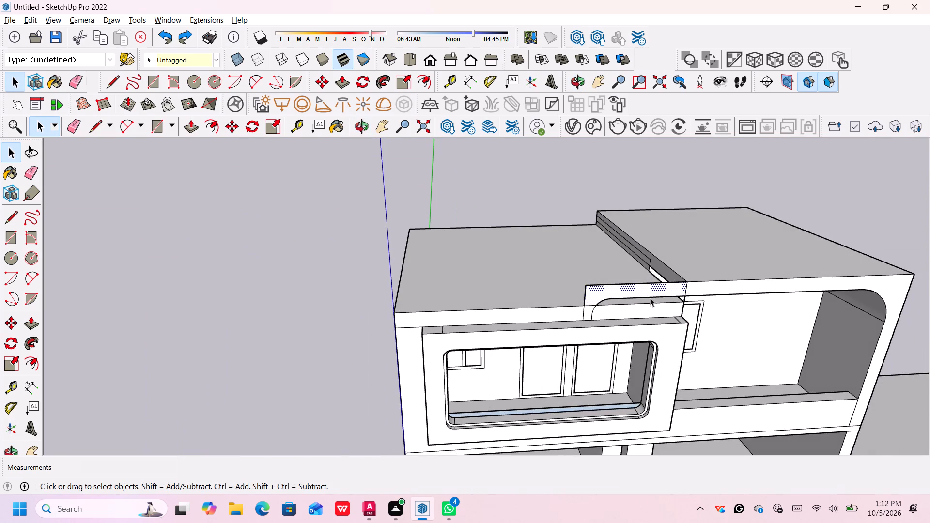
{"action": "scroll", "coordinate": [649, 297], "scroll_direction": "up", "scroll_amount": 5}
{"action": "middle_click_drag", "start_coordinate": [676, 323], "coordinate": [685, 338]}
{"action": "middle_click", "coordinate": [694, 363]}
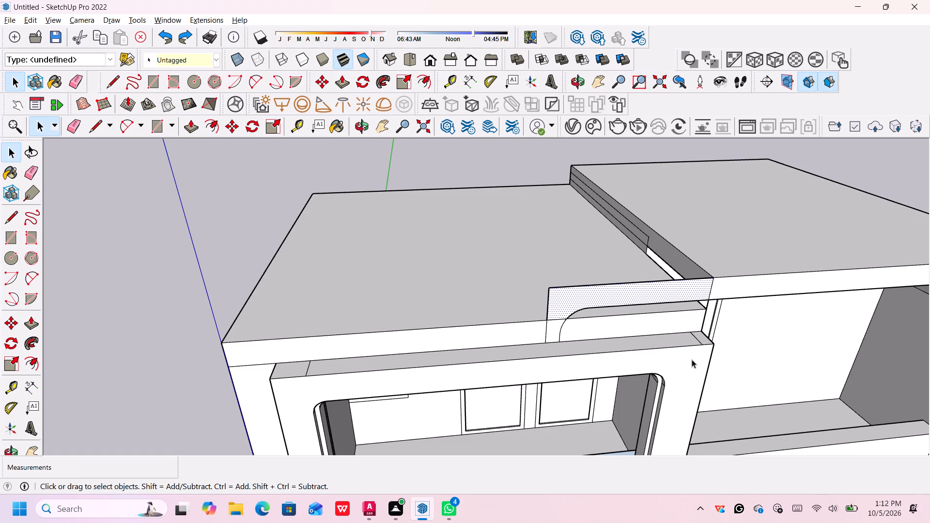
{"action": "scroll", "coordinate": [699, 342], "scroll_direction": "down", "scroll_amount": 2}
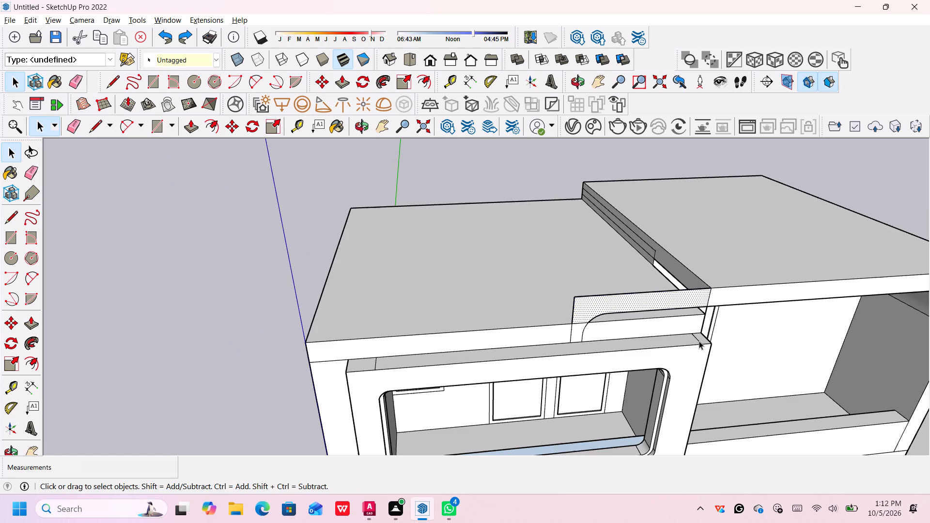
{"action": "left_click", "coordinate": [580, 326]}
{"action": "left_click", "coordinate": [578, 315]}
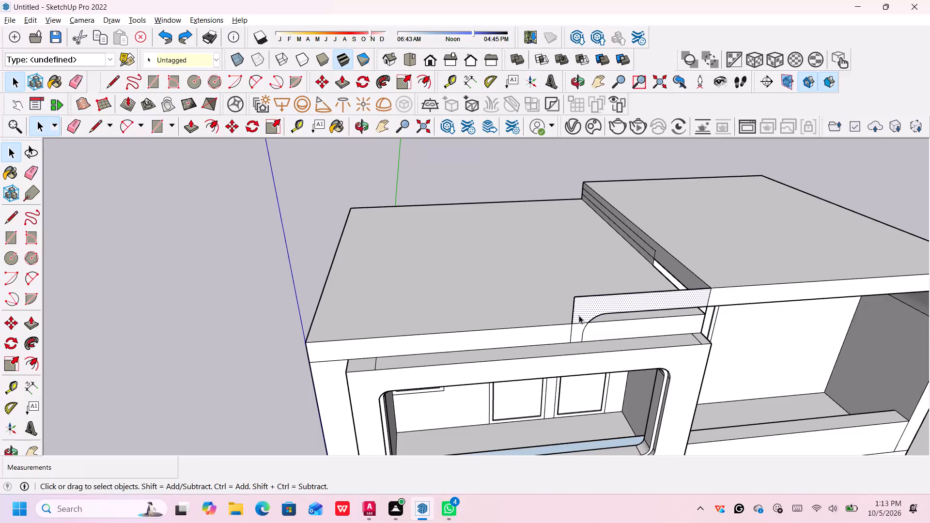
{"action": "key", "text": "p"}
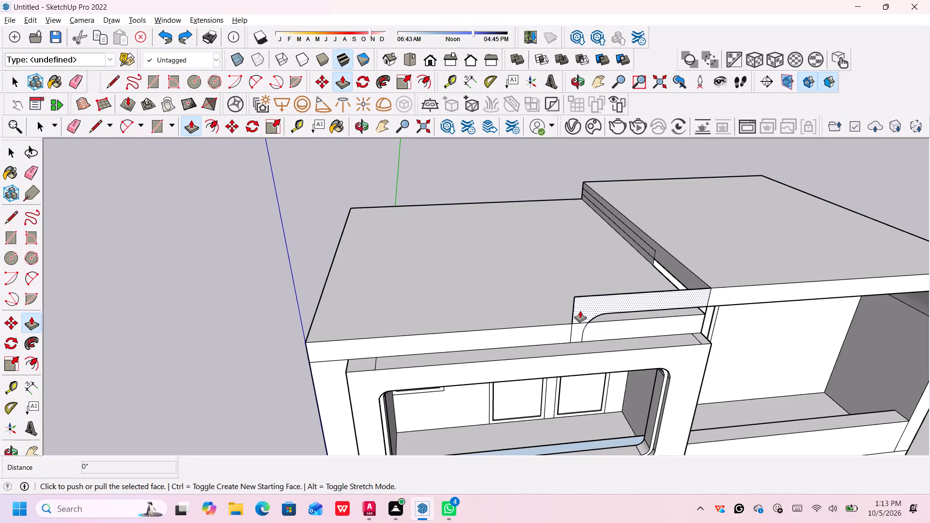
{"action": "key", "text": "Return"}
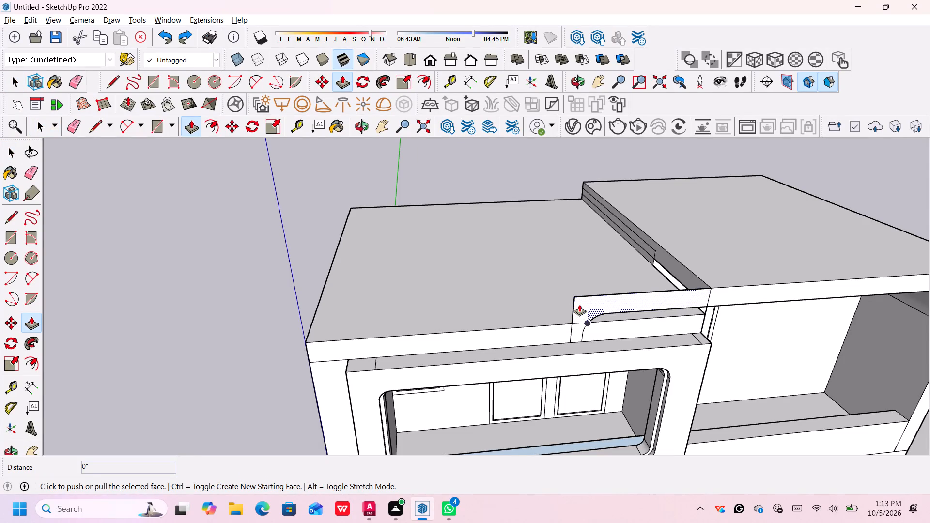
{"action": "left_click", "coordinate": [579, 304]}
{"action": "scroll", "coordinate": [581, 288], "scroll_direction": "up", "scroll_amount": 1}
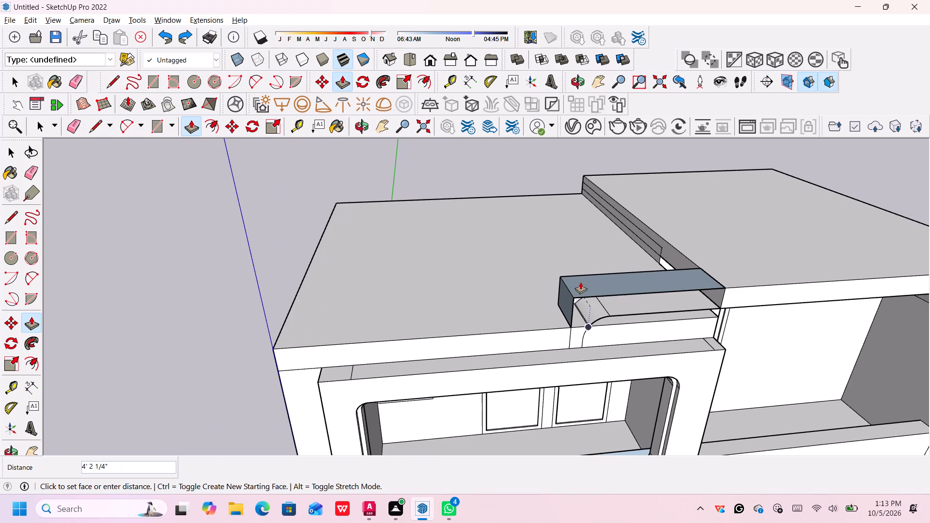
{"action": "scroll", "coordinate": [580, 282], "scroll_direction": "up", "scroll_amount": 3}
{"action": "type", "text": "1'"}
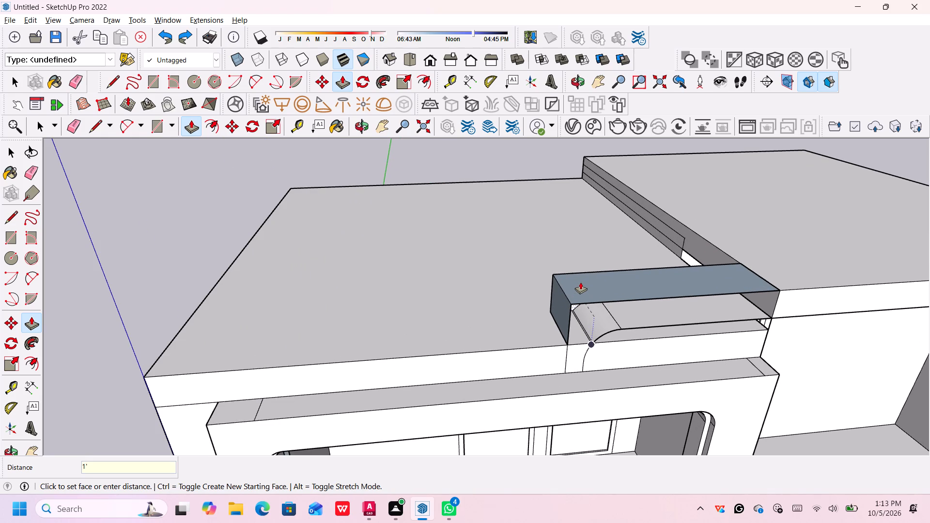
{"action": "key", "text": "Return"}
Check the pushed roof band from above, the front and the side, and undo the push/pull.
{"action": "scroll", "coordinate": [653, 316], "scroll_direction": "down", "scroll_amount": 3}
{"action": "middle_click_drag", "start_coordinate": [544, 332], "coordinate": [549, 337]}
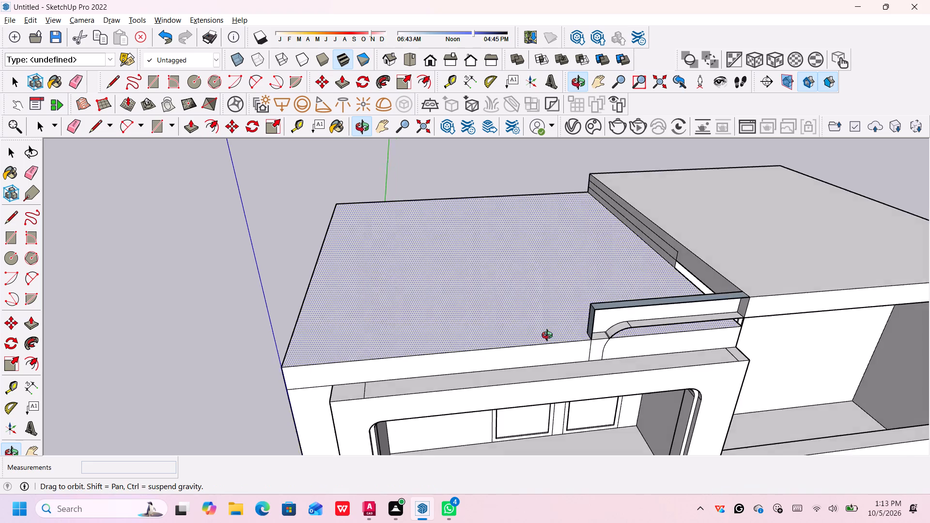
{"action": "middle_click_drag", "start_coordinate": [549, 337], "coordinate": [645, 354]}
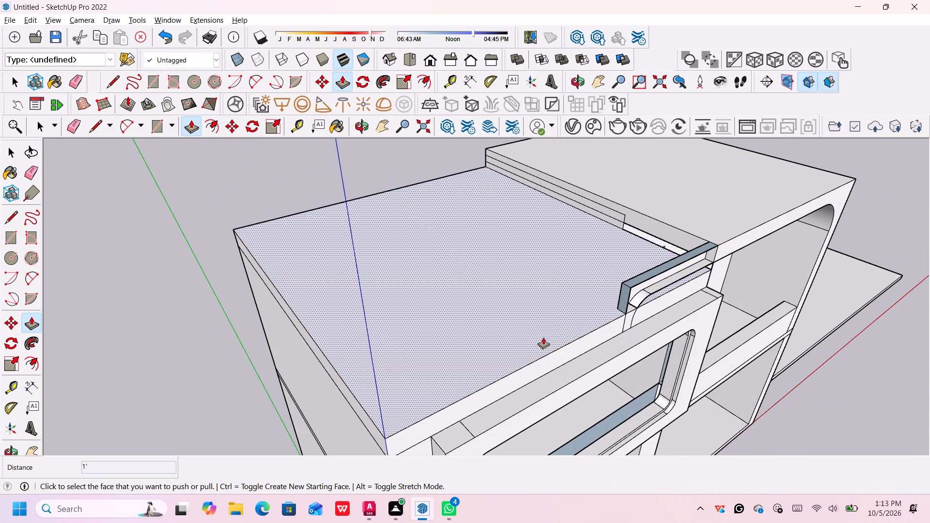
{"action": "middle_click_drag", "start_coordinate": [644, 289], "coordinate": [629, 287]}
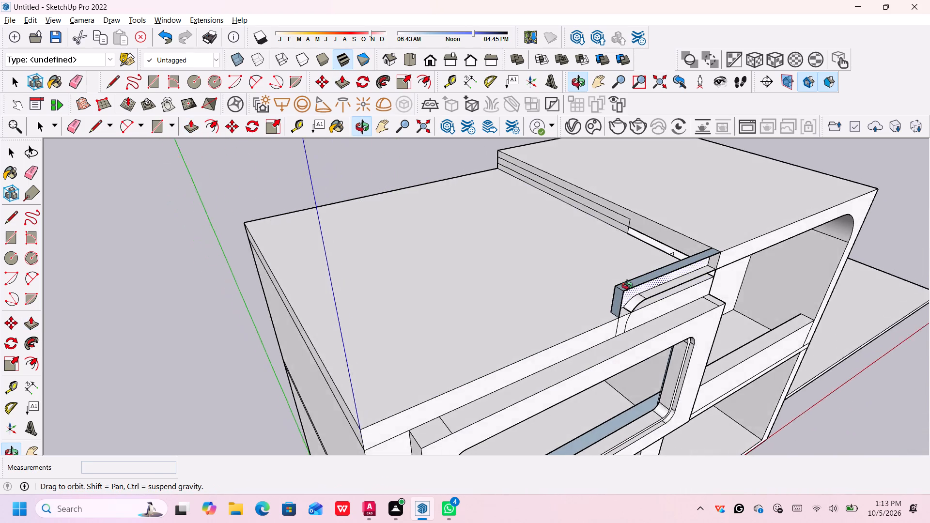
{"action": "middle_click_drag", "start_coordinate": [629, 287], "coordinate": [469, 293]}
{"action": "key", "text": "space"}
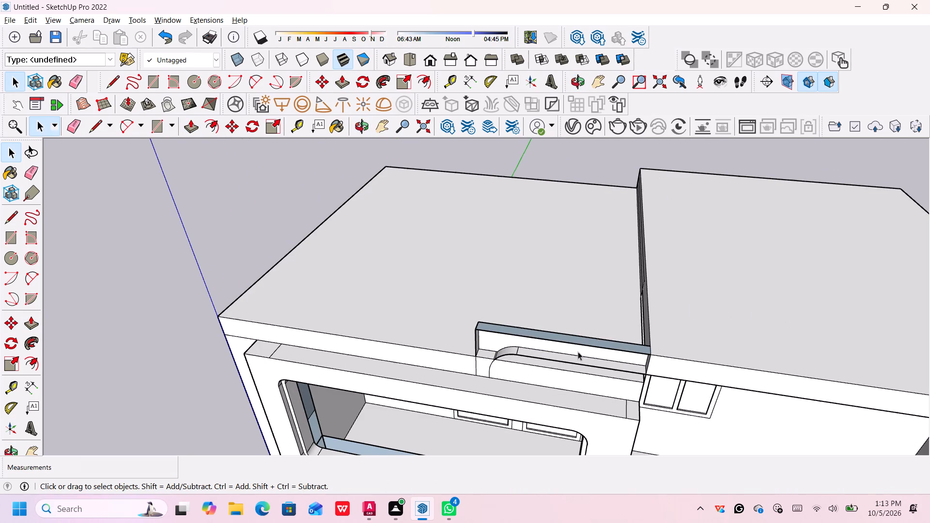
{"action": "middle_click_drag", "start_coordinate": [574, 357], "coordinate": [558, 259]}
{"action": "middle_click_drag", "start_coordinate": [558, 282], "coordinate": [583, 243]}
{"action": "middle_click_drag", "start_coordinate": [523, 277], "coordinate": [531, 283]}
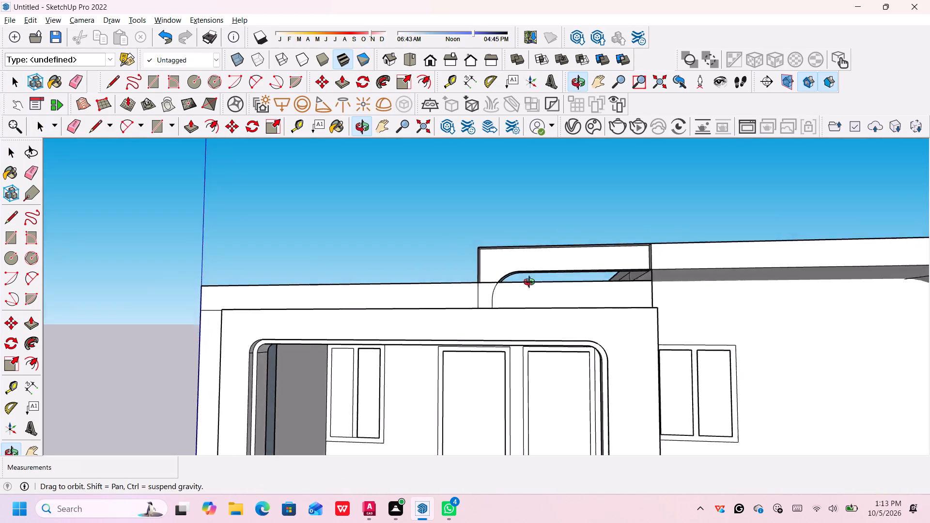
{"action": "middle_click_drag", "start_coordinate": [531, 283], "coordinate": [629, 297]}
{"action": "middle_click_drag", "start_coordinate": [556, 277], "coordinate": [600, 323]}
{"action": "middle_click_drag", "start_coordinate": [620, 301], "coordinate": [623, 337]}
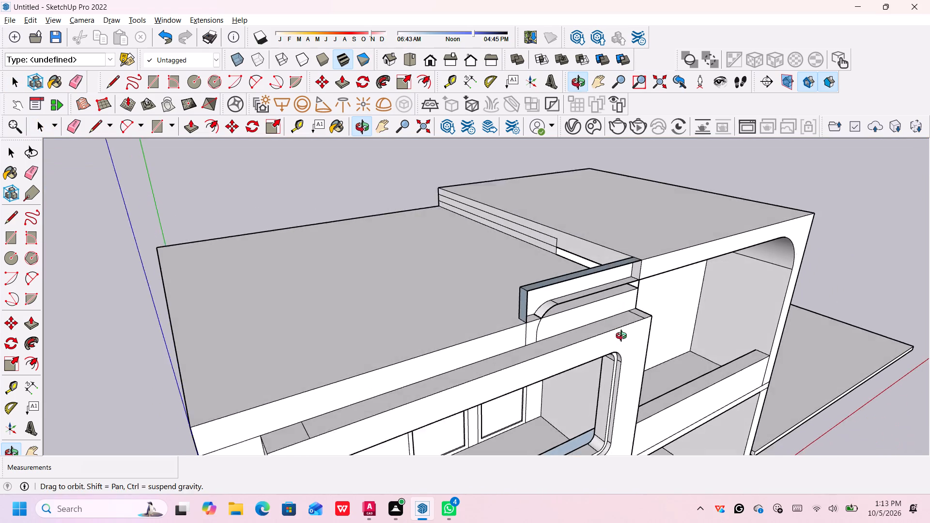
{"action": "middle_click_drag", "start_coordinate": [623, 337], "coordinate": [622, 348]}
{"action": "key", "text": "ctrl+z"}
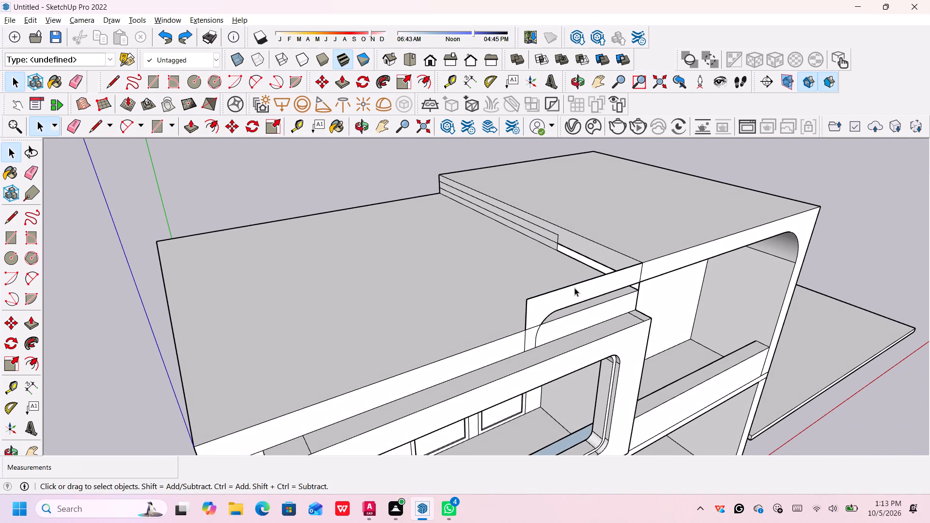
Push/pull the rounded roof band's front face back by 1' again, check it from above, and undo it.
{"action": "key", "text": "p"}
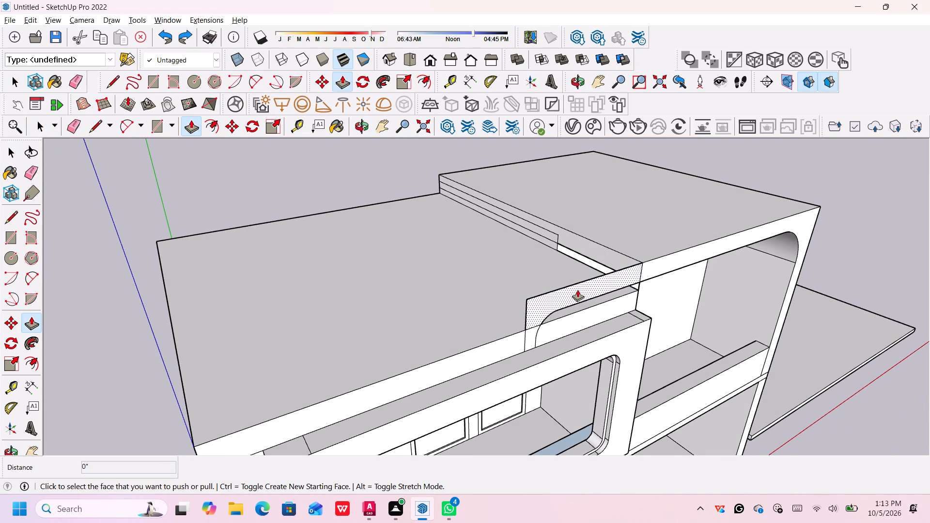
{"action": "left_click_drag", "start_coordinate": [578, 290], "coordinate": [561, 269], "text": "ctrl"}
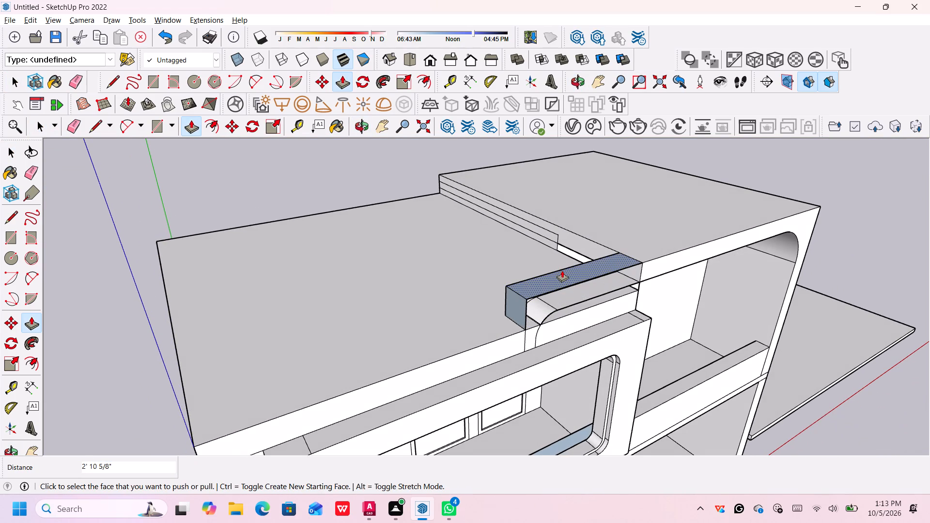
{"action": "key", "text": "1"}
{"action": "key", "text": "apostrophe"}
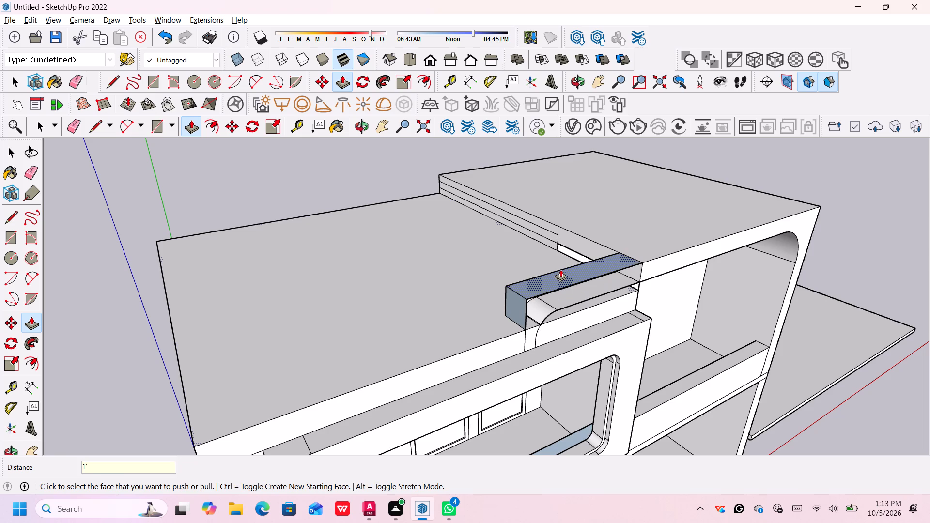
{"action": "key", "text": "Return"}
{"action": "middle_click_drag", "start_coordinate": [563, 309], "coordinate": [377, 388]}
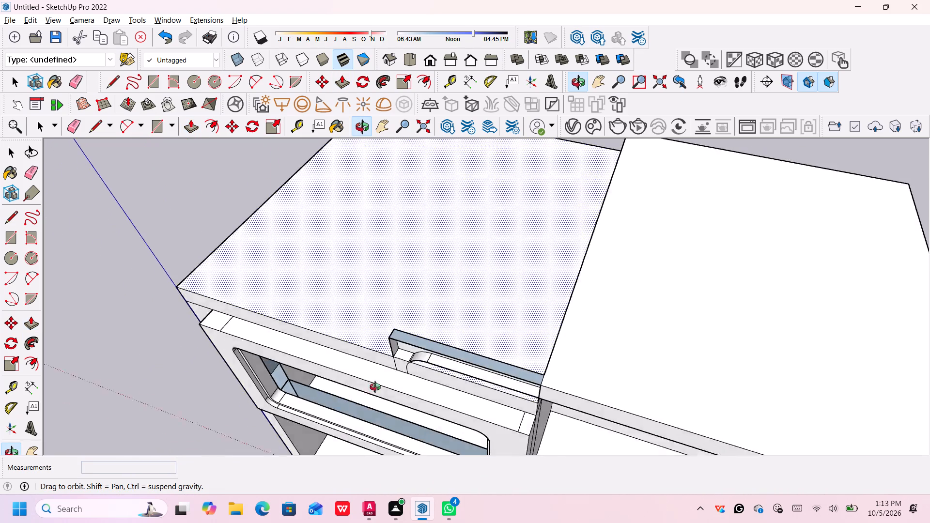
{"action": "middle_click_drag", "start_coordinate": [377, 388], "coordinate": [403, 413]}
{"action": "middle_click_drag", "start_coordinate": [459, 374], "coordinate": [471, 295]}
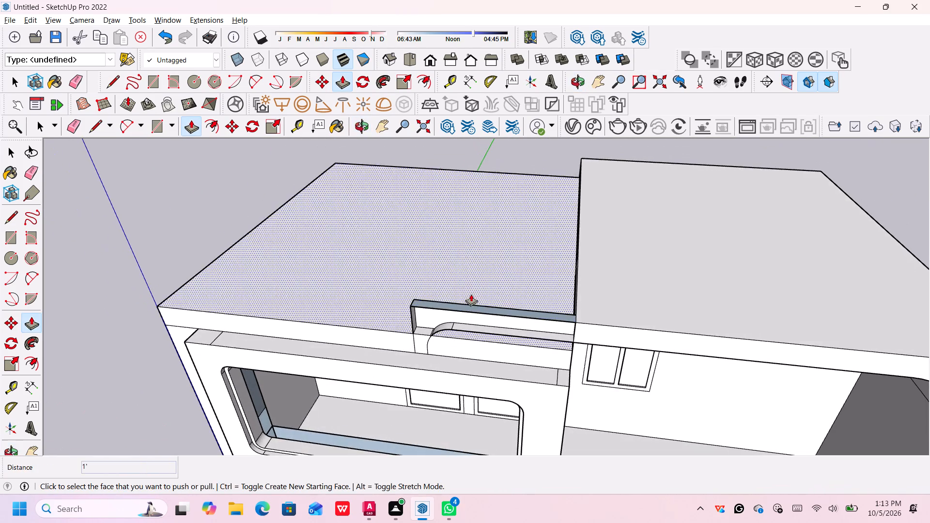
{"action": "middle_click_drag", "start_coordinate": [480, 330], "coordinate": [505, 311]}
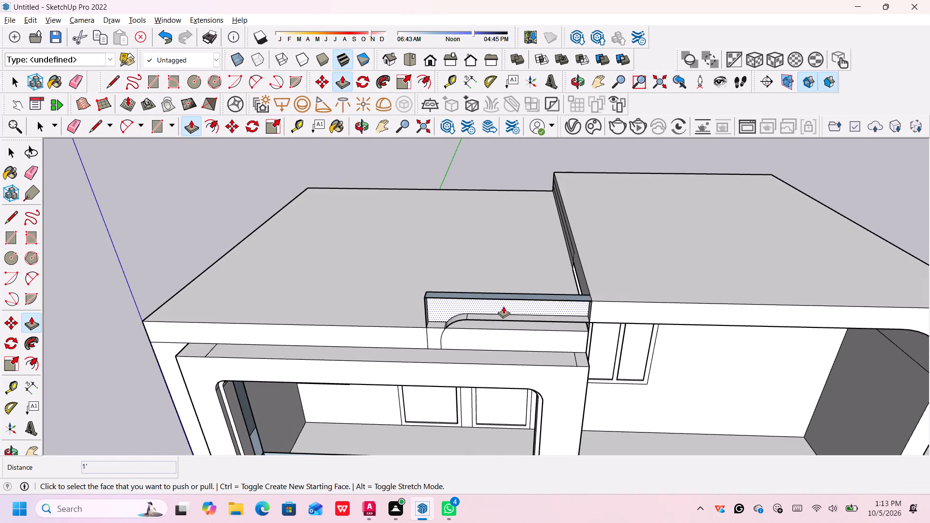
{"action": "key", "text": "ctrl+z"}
Push/pull the rounded roof band's face back 1' as a new face, keeping the original front face, and check it from above.
{"action": "left_click", "coordinate": [501, 305]}
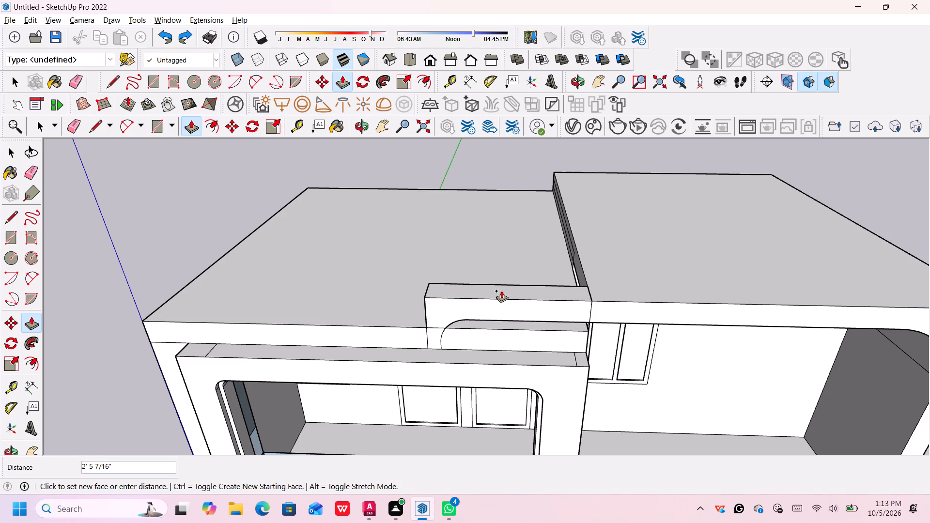
{"action": "type", "text": "1'"}
{"action": "key", "text": "Return"}
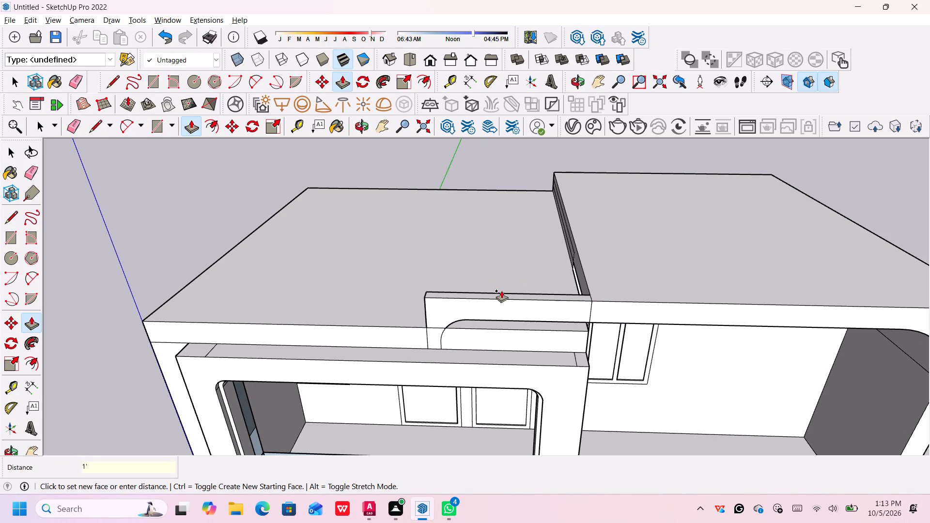
{"action": "middle_click_drag", "start_coordinate": [576, 298], "coordinate": [604, 322]}
{"action": "middle_click_drag", "start_coordinate": [588, 354], "coordinate": [585, 348]}
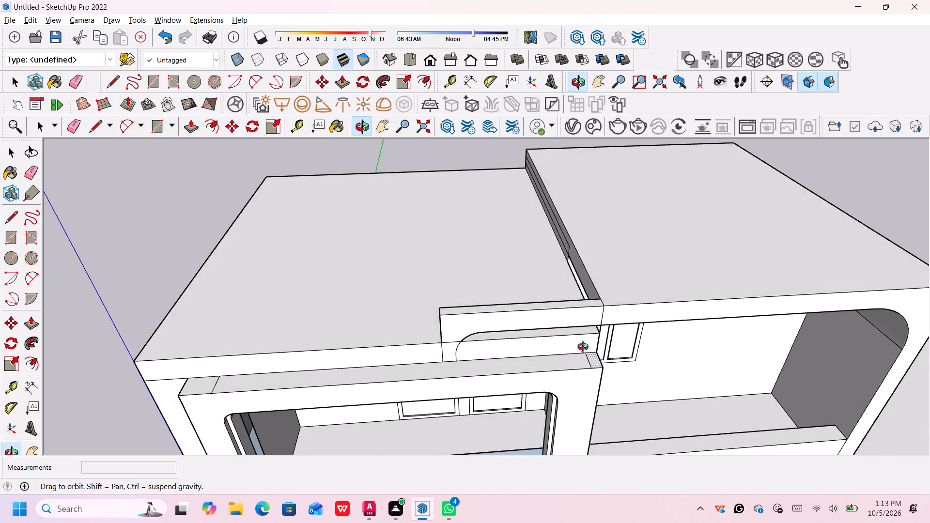
{"action": "middle_click_drag", "start_coordinate": [585, 348], "coordinate": [586, 333]}
{"action": "middle_click_drag", "start_coordinate": [515, 334], "coordinate": [549, 388]}
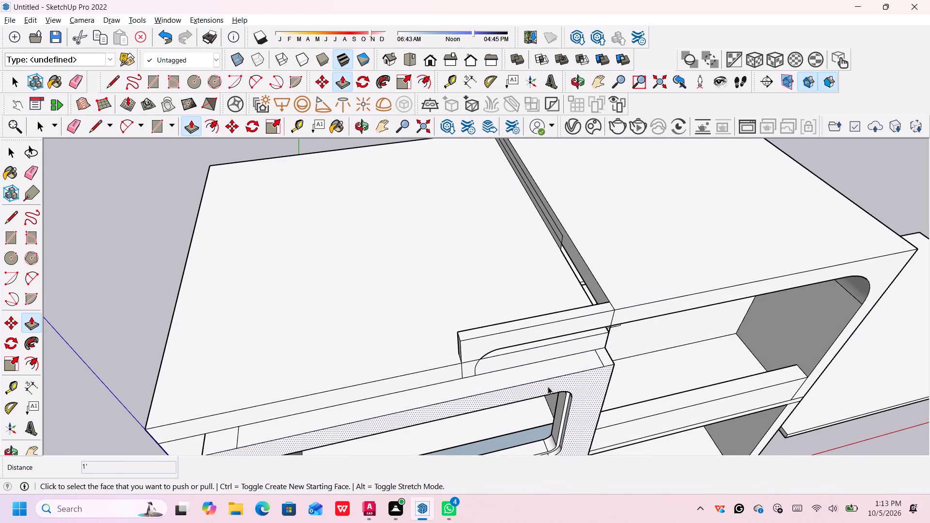
From above, draw inset lines on the lower roof: about 34' 6" along the back edge, and about 35' along the outer side.
{"action": "key", "text": "space"}
{"action": "key", "text": "l"}
{"action": "key", "text": "Return"}
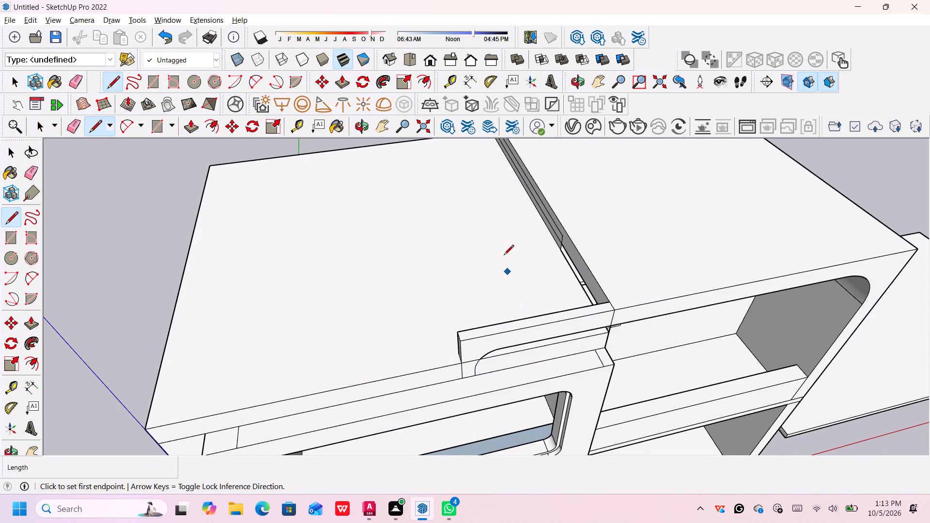
{"action": "middle_click_drag", "start_coordinate": [511, 169], "coordinate": [560, 231]}
{"action": "scroll", "coordinate": [473, 158], "scroll_direction": "down", "scroll_amount": 5}
{"action": "middle_click_drag", "start_coordinate": [478, 164], "coordinate": [482, 169]}
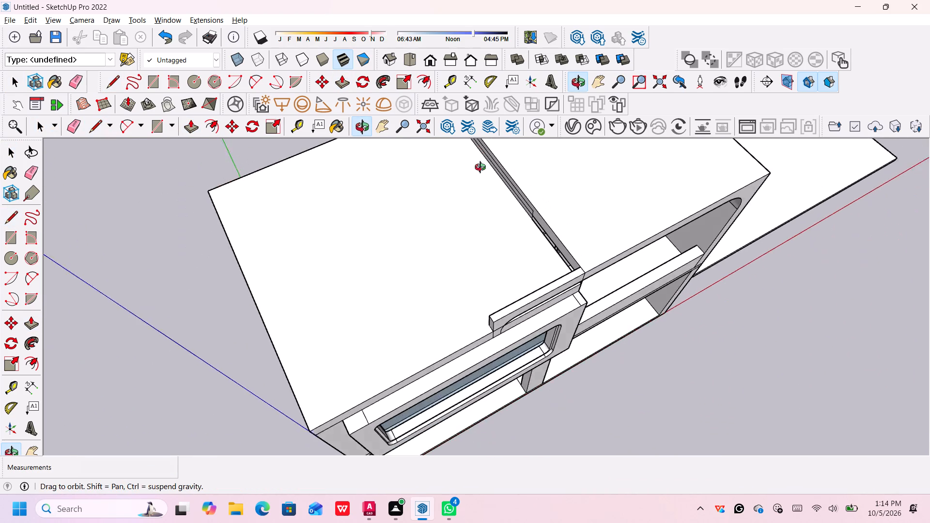
{"action": "middle_click_drag", "start_coordinate": [482, 169], "coordinate": [527, 221]}
{"action": "scroll", "coordinate": [521, 211], "scroll_direction": "down", "scroll_amount": 1}
{"action": "scroll", "coordinate": [432, 176], "scroll_direction": "down", "scroll_amount": 6}
{"action": "middle_click", "coordinate": [423, 155]}
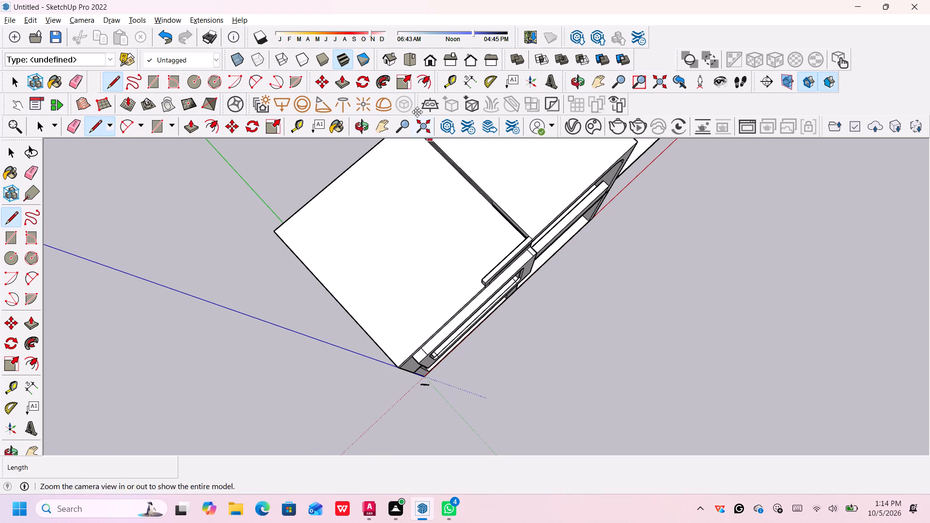
{"action": "left_click", "coordinate": [407, 57]}
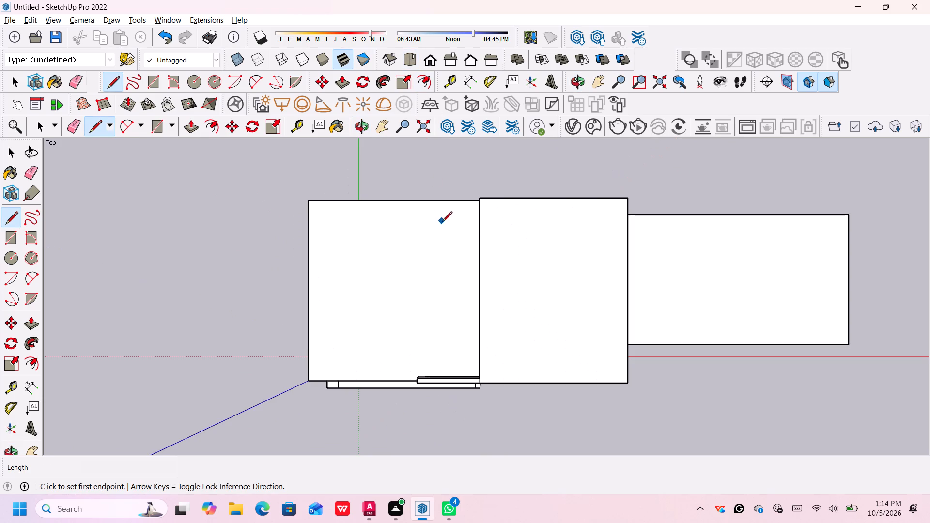
{"action": "left_click", "coordinate": [479, 210]}
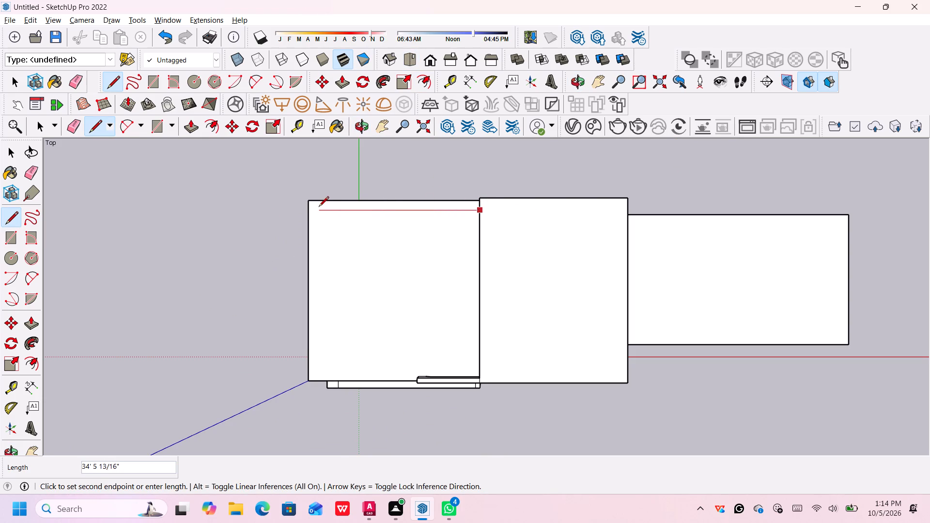
{"action": "left_click", "coordinate": [317, 210]}
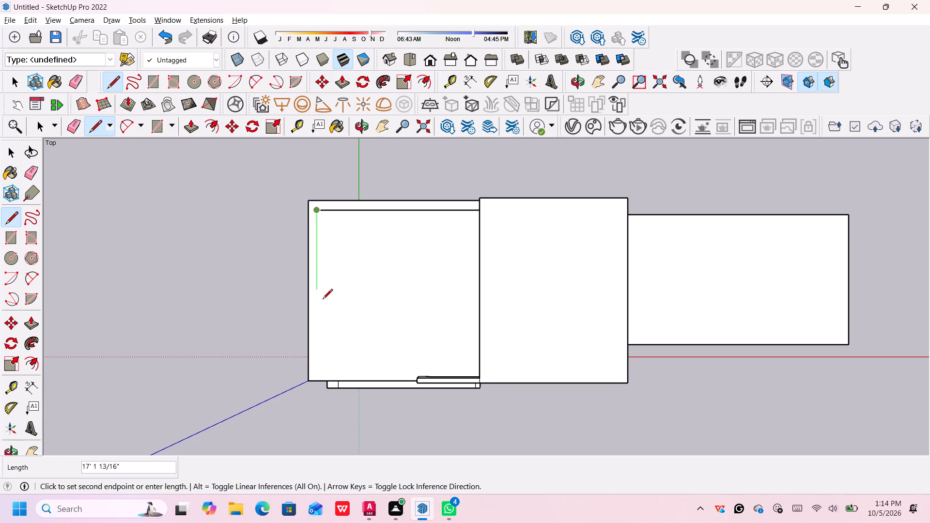
{"action": "left_click", "coordinate": [317, 375]}
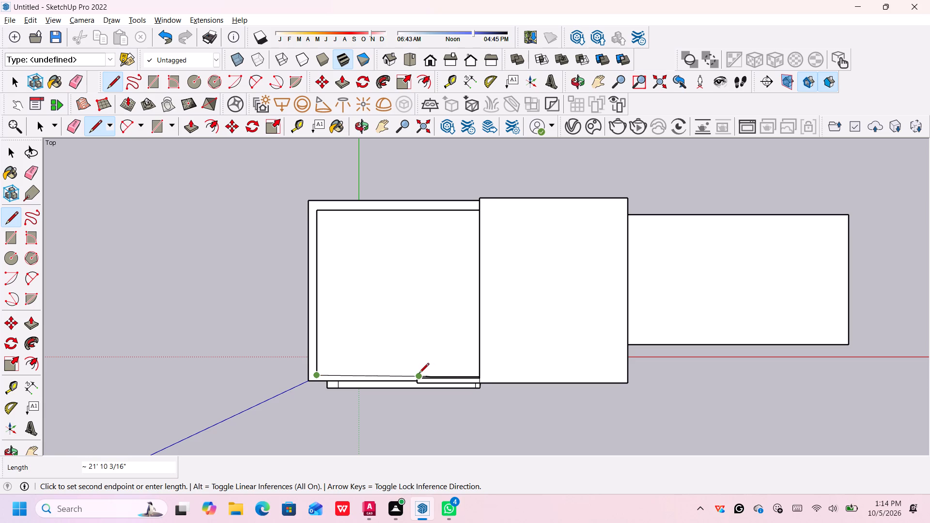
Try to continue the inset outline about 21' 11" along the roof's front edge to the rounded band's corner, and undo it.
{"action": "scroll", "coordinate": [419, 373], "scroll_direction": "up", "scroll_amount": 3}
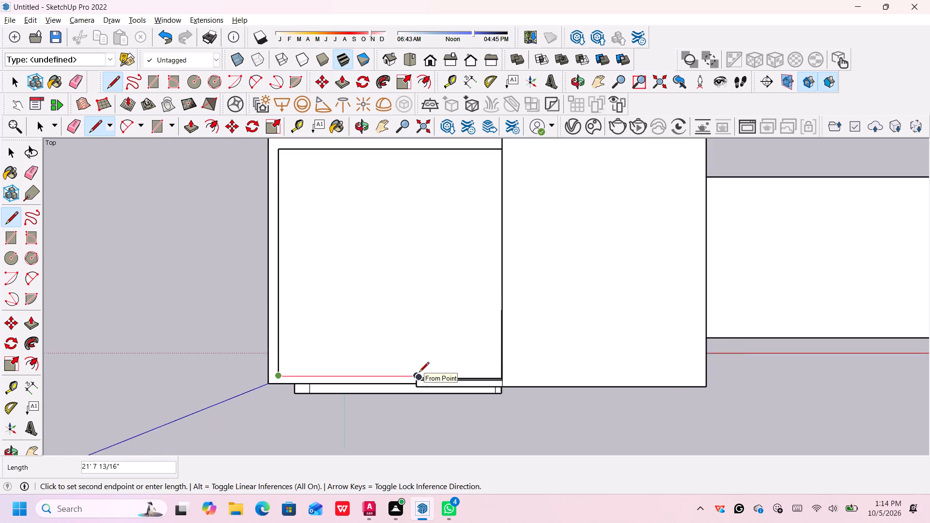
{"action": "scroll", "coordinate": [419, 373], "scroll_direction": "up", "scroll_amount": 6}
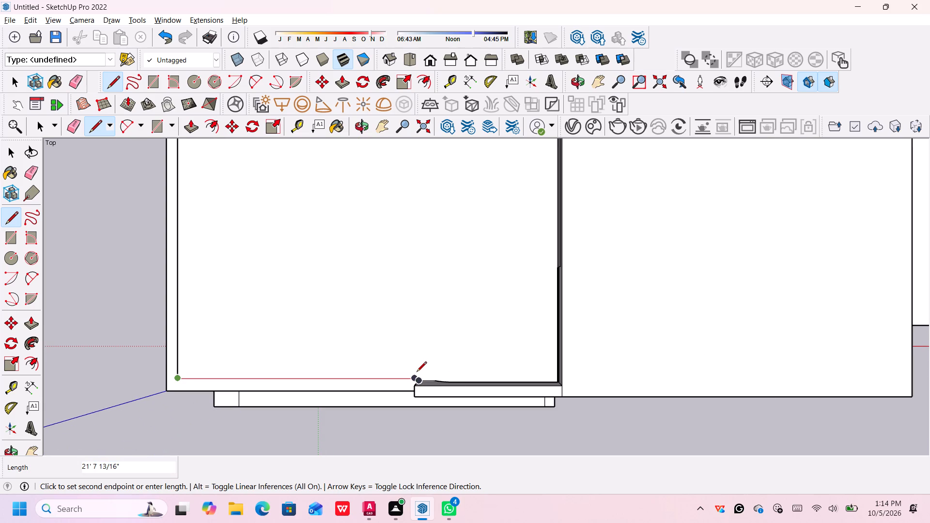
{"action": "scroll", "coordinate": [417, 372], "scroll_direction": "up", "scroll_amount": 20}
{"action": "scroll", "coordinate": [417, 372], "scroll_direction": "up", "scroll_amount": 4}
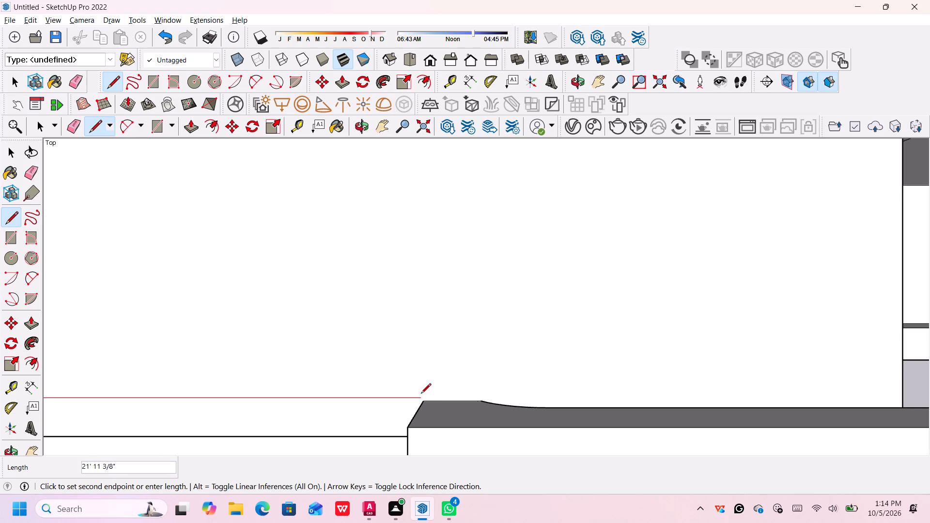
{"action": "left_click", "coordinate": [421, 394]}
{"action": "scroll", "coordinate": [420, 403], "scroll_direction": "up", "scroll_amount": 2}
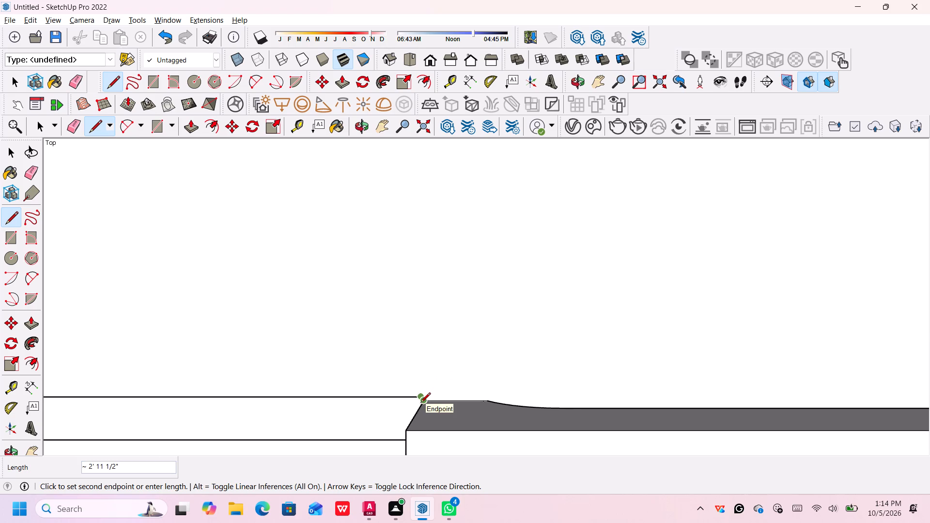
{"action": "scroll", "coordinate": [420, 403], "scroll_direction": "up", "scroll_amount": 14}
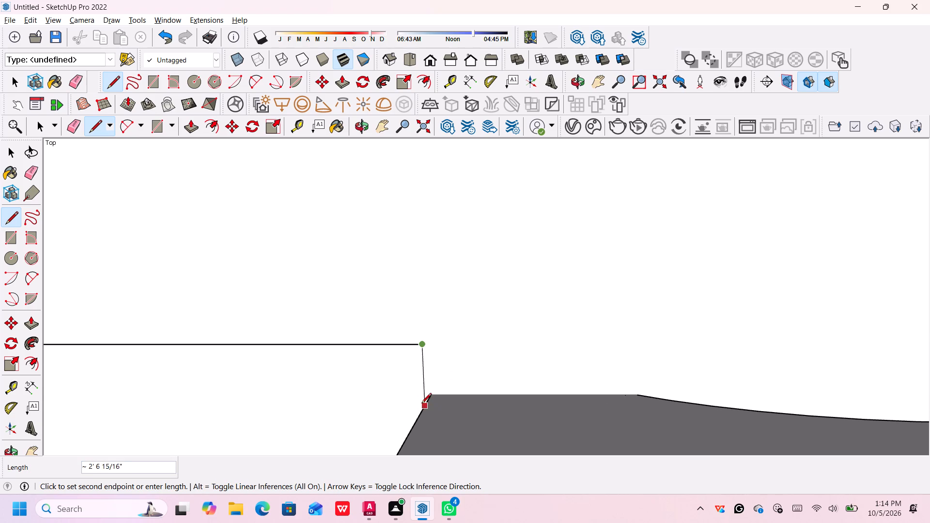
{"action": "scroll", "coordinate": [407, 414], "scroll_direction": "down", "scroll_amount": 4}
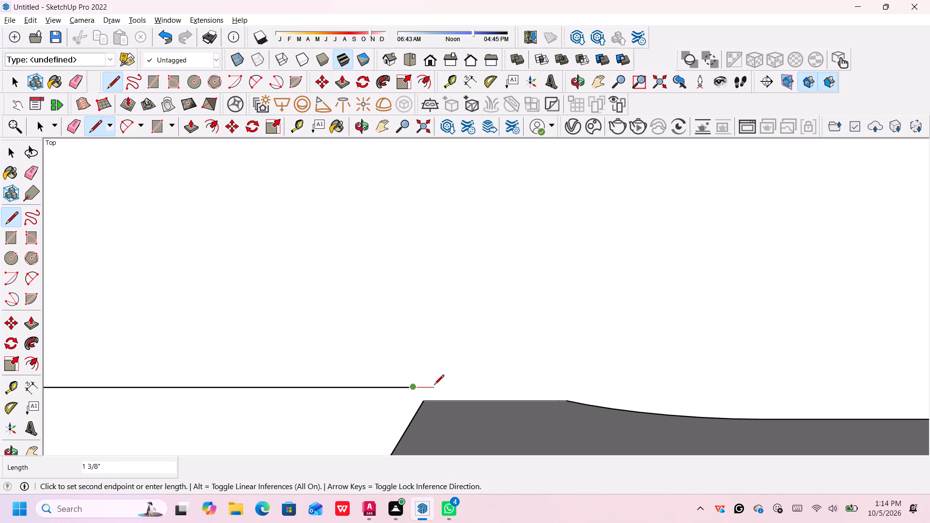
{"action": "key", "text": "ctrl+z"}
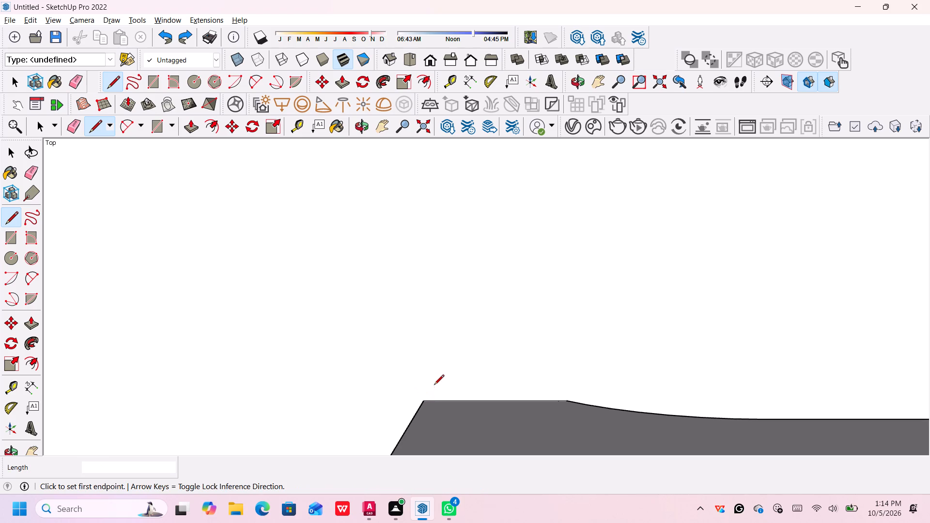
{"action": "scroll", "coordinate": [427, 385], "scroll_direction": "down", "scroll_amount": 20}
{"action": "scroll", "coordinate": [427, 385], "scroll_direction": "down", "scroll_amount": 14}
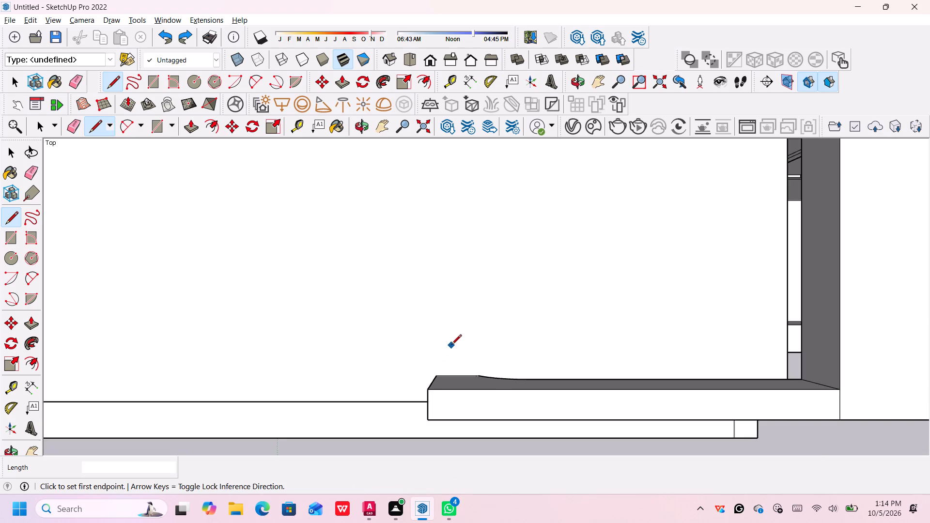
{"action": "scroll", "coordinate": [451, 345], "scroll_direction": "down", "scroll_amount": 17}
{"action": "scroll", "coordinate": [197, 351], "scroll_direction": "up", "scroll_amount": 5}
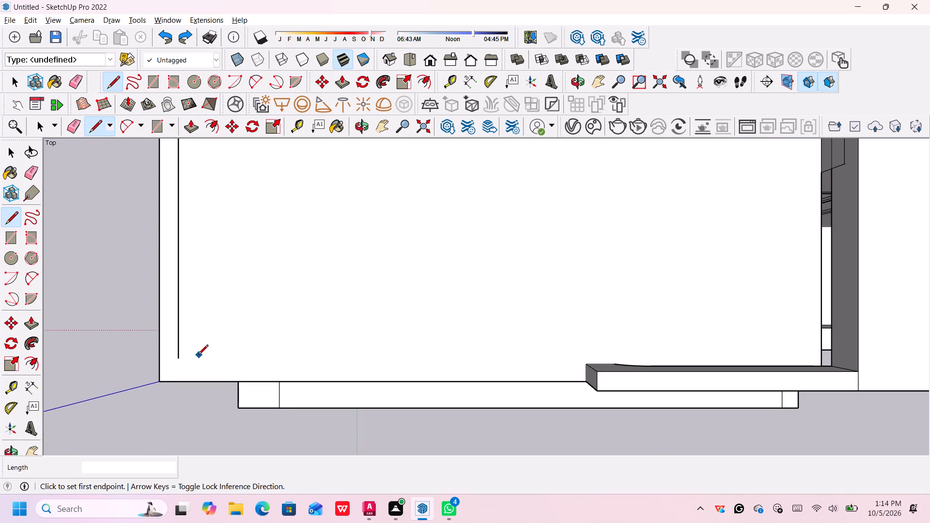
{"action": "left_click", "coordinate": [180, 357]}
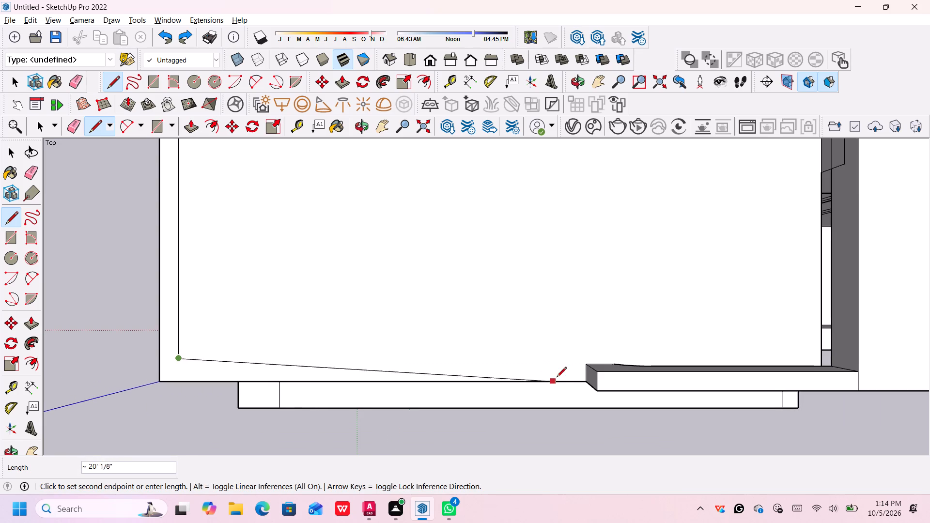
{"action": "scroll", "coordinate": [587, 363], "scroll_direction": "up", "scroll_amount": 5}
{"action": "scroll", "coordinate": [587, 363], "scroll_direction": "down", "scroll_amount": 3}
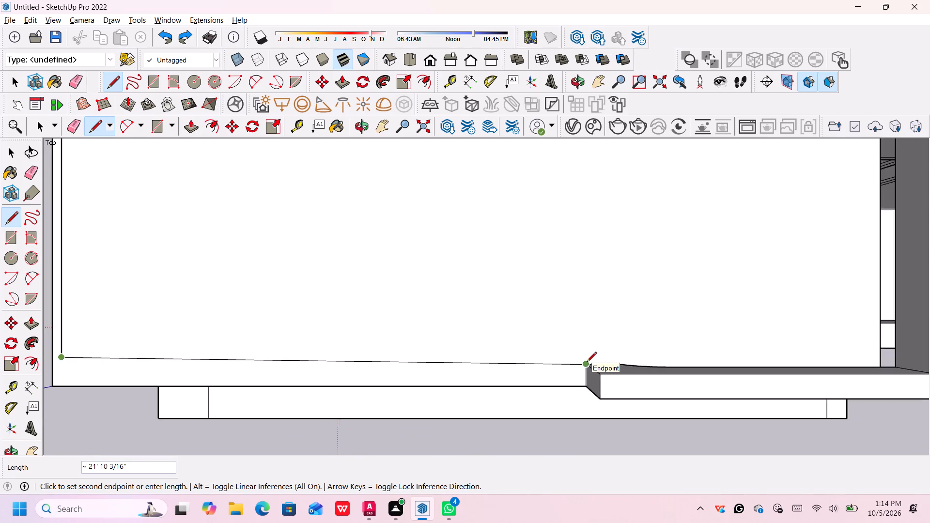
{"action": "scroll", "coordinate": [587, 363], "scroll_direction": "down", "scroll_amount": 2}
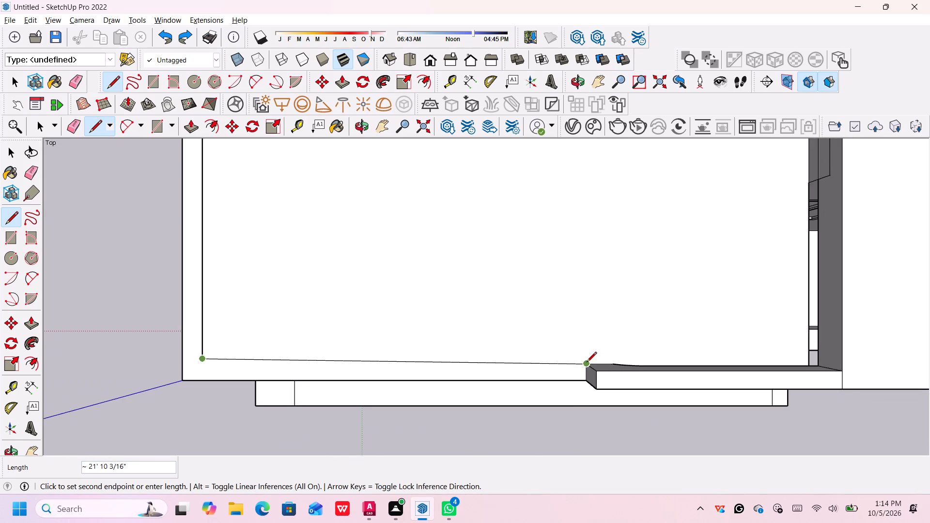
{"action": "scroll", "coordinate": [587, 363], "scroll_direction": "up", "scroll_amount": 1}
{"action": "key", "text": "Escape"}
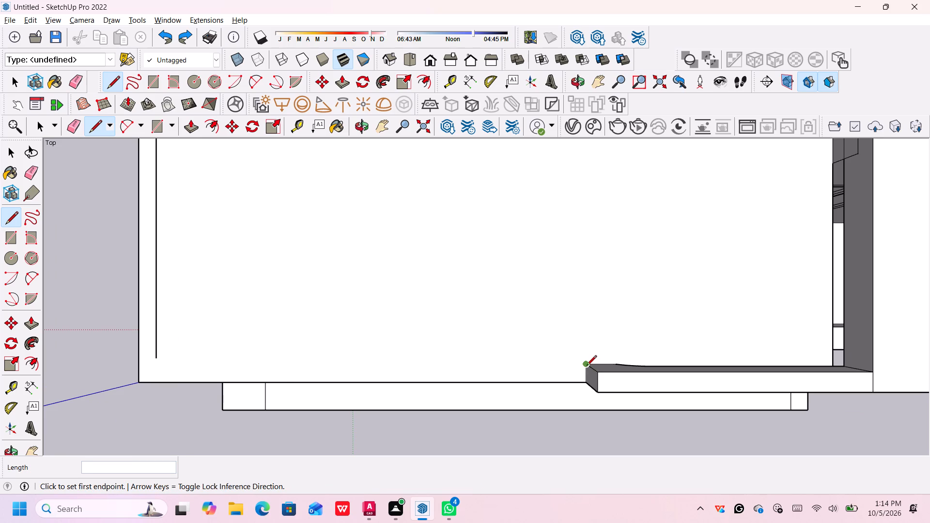
Draw a straight front line about 23' 6" long from the rounded band's back corner across to below the side inset line.
{"action": "left_click", "coordinate": [587, 366]}
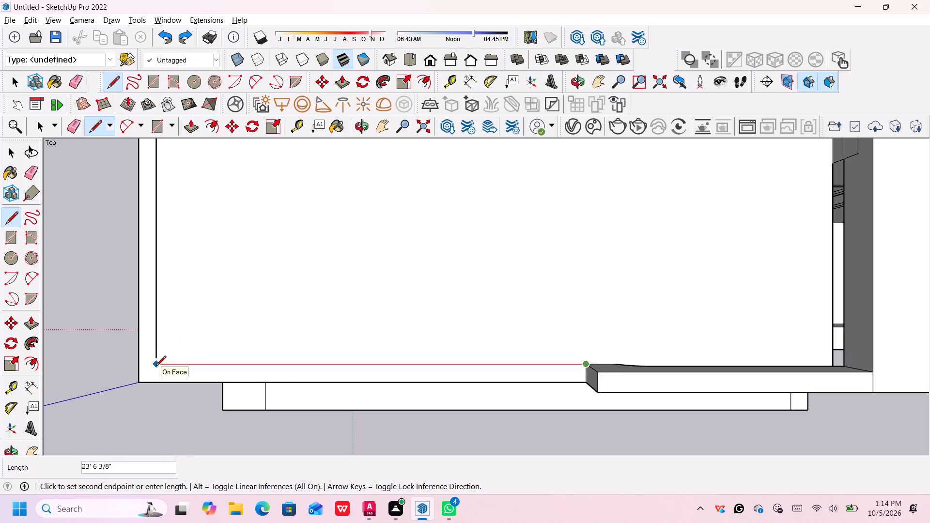
{"action": "left_click", "coordinate": [156, 367]}
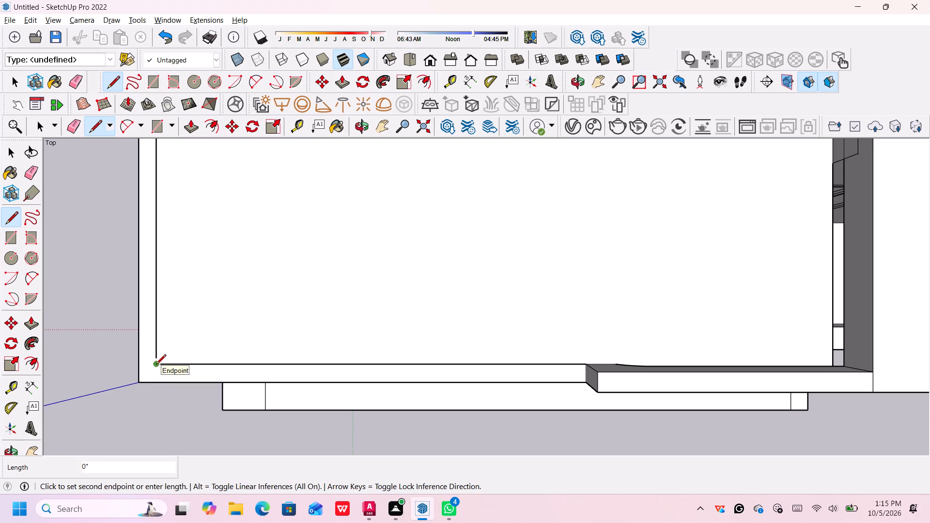
{"action": "key", "text": "space"}
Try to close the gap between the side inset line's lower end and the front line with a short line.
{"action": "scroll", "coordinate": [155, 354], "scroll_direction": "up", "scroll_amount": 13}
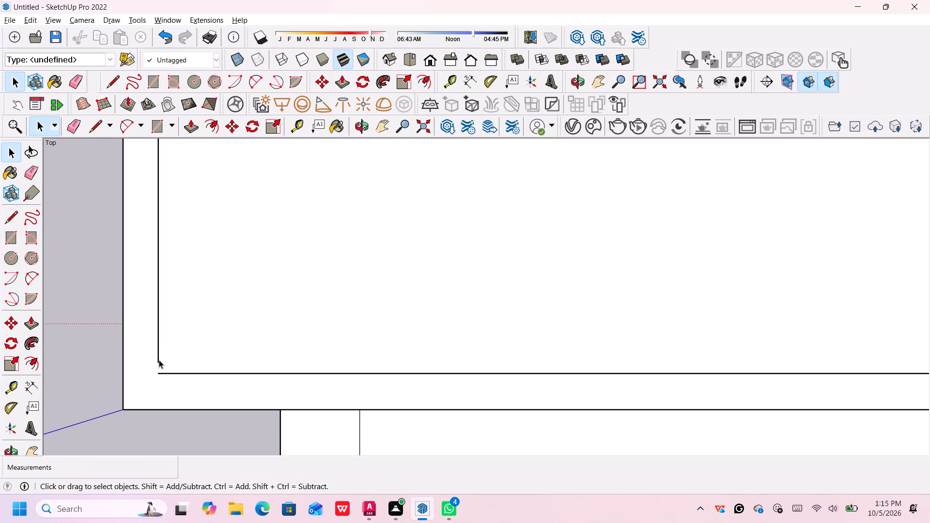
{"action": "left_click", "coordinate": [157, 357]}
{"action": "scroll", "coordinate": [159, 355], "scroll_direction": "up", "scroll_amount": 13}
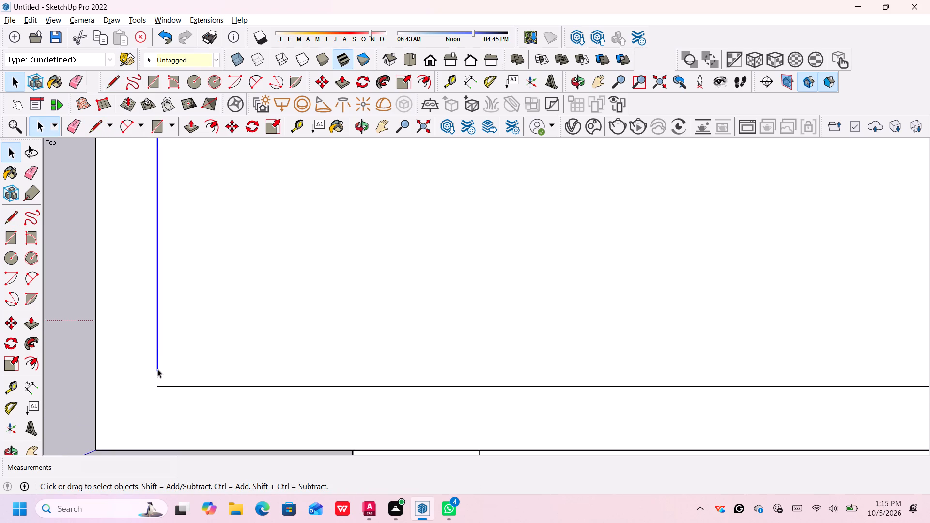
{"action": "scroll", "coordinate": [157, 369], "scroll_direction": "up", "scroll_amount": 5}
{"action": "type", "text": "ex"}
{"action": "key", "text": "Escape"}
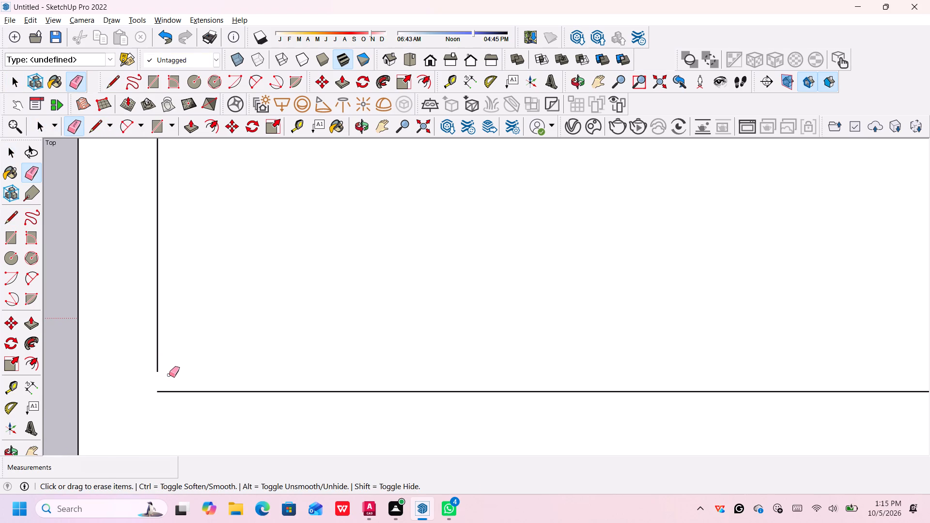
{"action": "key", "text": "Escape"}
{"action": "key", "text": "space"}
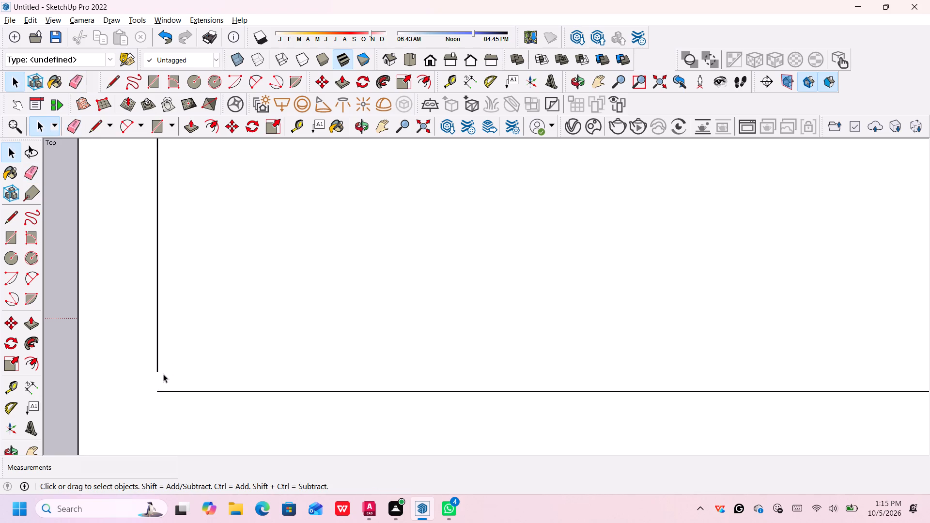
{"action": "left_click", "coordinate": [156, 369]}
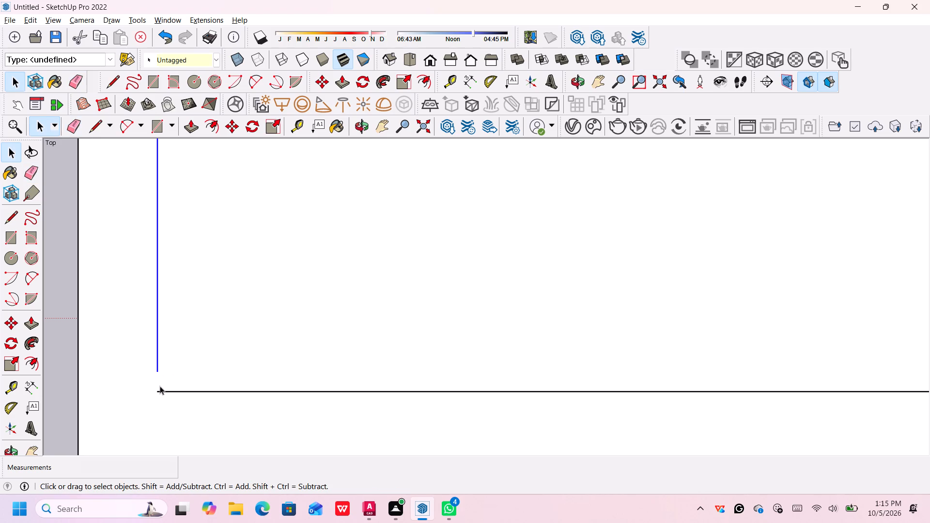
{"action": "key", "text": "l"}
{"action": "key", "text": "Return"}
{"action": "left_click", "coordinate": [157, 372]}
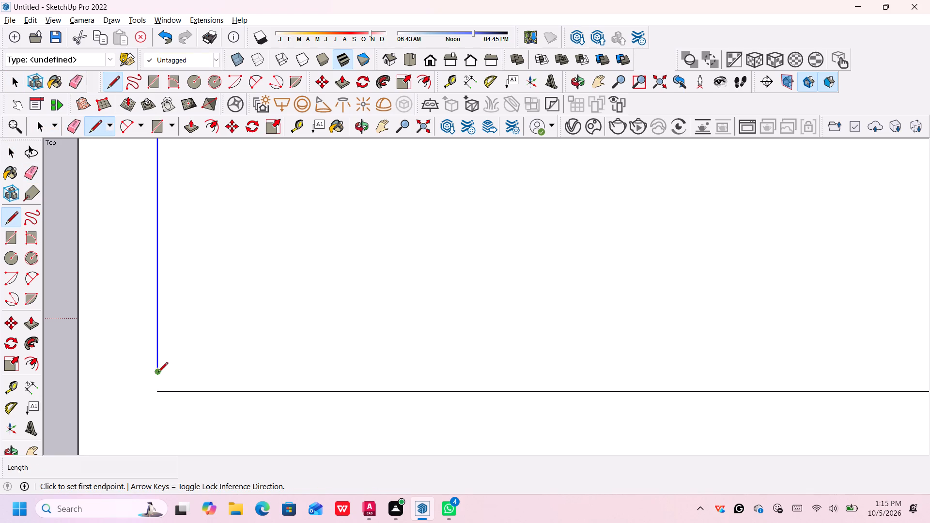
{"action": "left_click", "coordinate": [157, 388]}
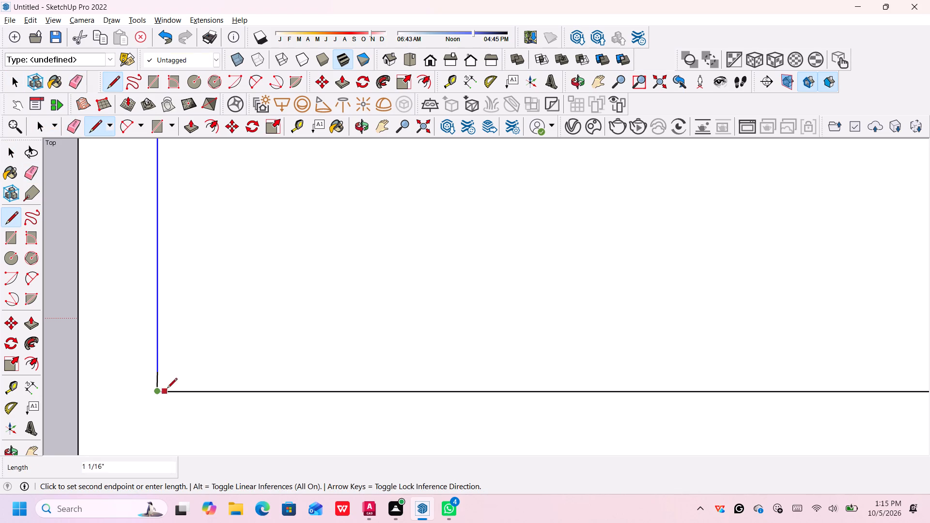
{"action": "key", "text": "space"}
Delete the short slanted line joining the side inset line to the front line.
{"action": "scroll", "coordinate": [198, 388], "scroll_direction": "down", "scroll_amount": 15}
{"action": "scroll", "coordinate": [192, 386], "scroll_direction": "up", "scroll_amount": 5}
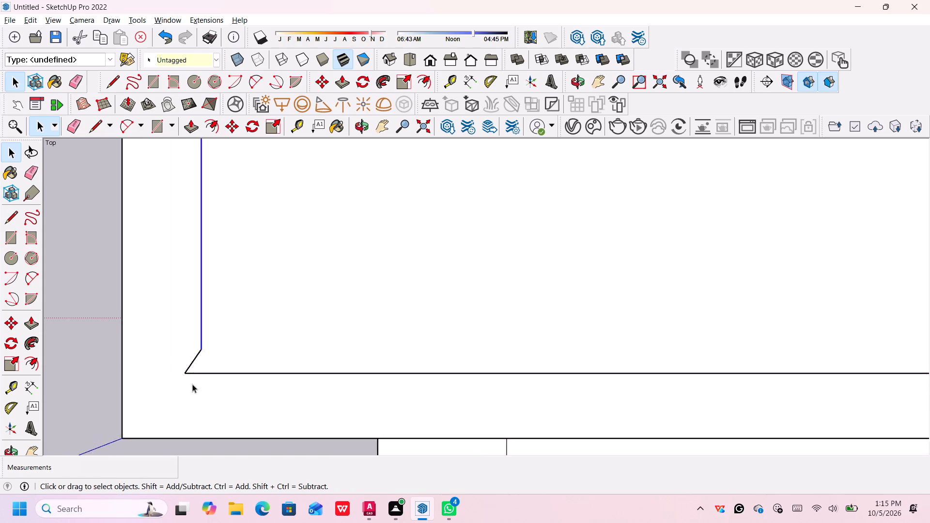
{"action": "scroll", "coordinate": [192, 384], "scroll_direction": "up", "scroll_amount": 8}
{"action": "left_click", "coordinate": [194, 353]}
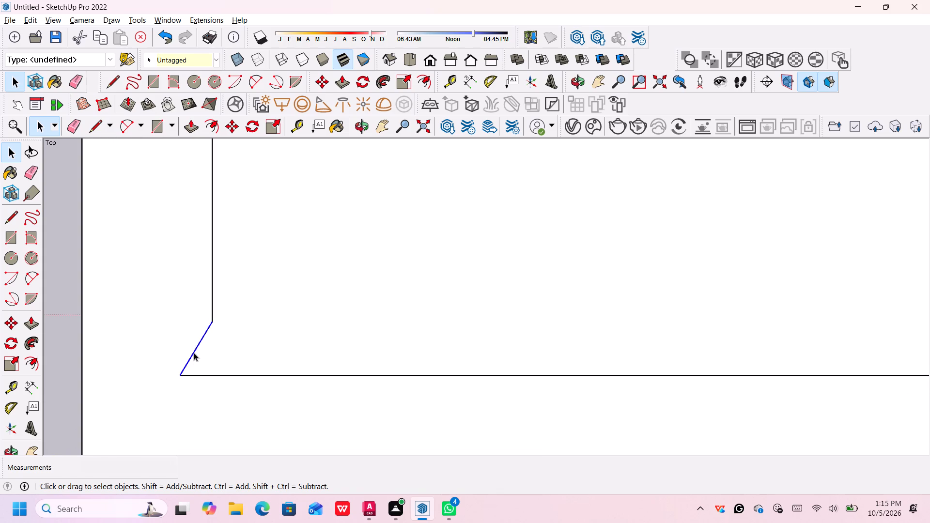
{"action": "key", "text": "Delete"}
Delete the existing side and back inset lines on the lower roof, keeping the front line.
{"action": "scroll", "coordinate": [210, 348], "scroll_direction": "up", "scroll_amount": 3}
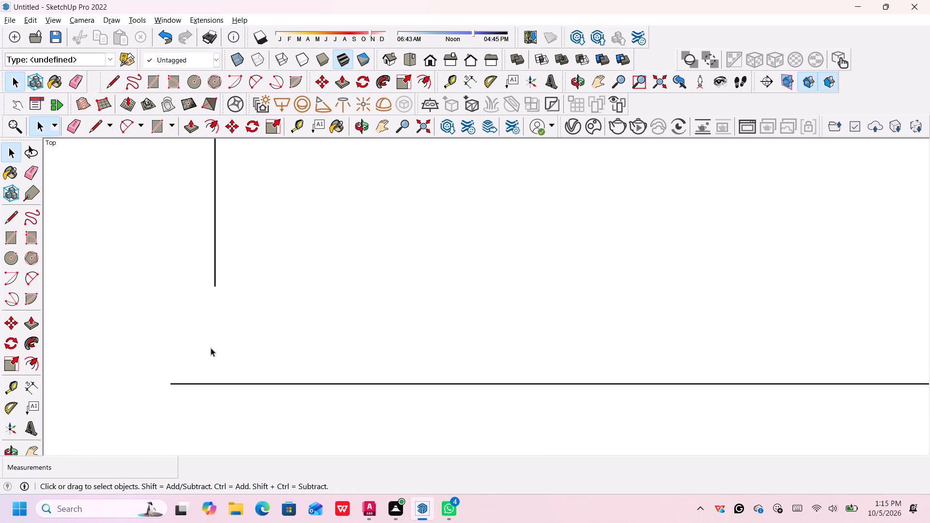
{"action": "left_click", "coordinate": [209, 382]}
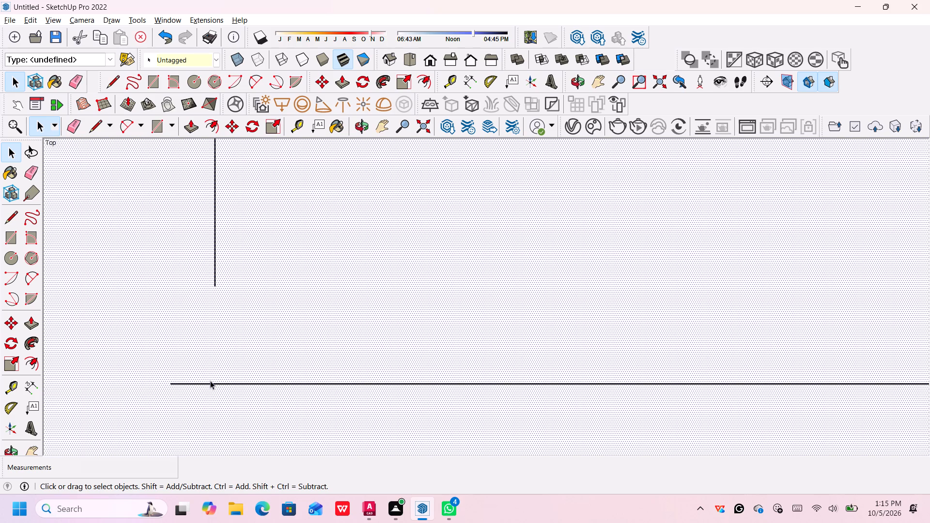
{"action": "scroll", "coordinate": [210, 381], "scroll_direction": "down", "scroll_amount": 7}
{"action": "scroll", "coordinate": [197, 377], "scroll_direction": "up", "scroll_amount": 5}
{"action": "scroll", "coordinate": [197, 378], "scroll_direction": "down", "scroll_amount": 1}
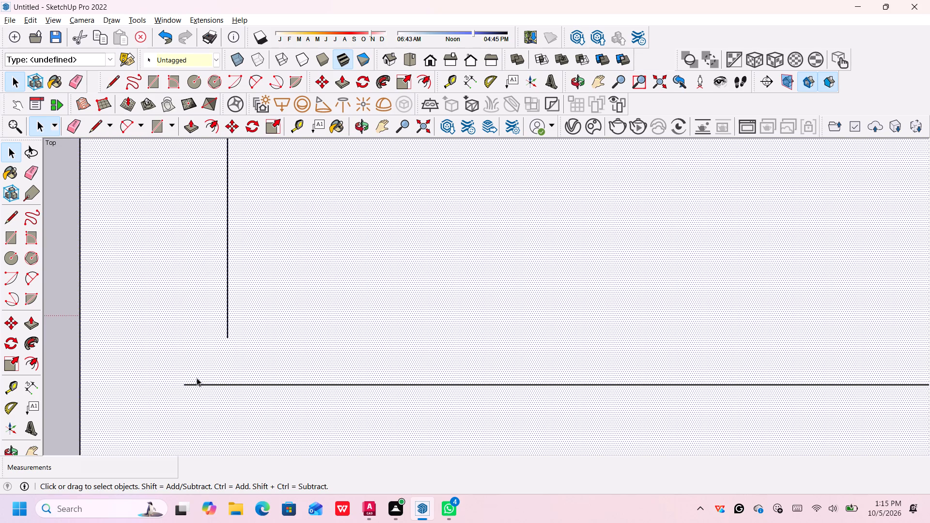
{"action": "key", "text": "space"}
{"action": "left_click", "coordinate": [198, 386]}
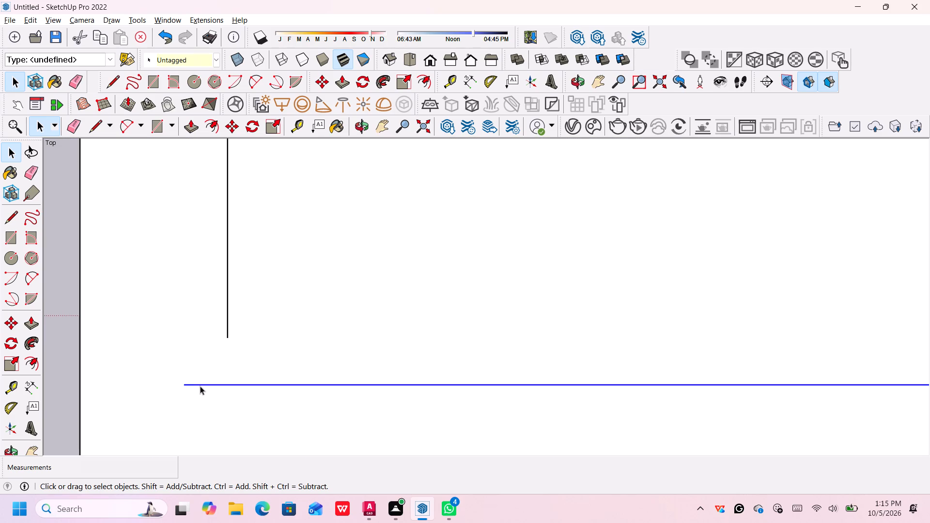
{"action": "key", "text": "o"}
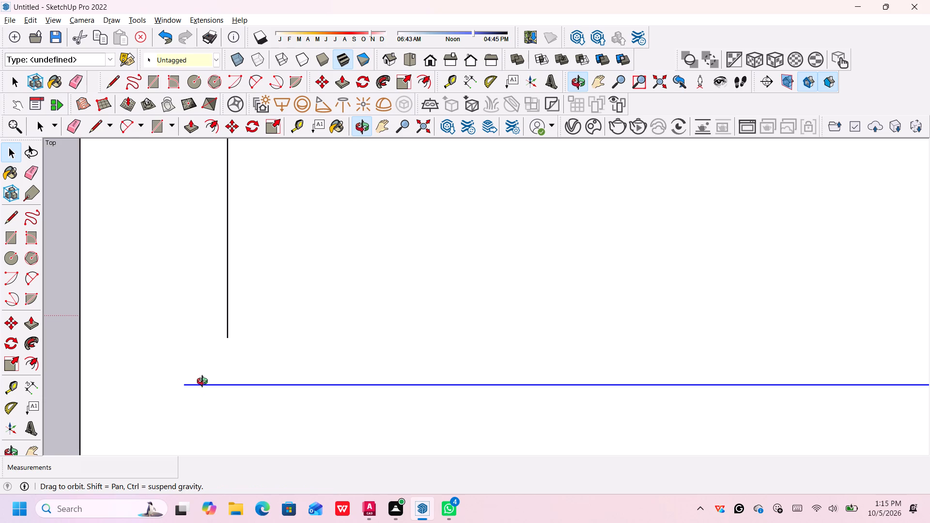
{"action": "left_click_drag", "start_coordinate": [218, 384], "coordinate": [248, 268]}
{"action": "scroll", "coordinate": [249, 268], "scroll_direction": "down", "scroll_amount": 12}
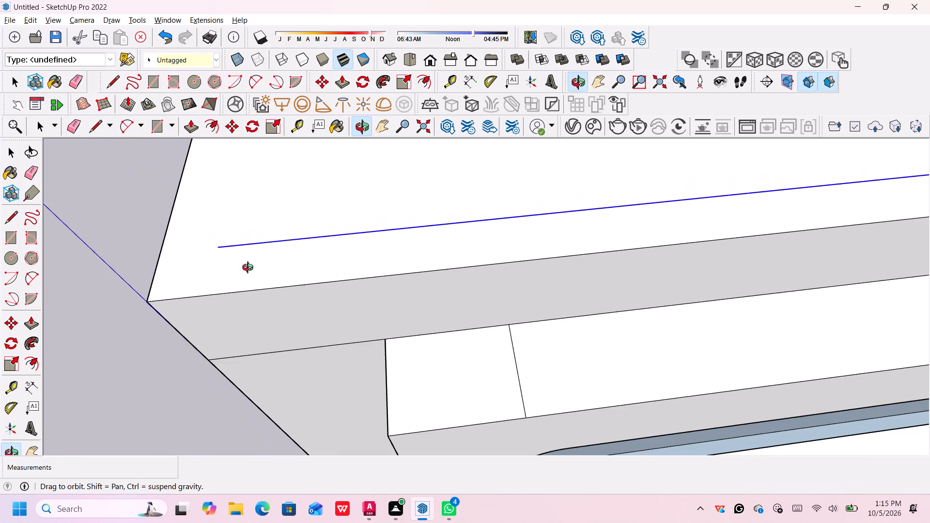
{"action": "scroll", "coordinate": [250, 269], "scroll_direction": "down", "scroll_amount": 3}
{"action": "middle_click_drag", "start_coordinate": [279, 286], "coordinate": [291, 196]}
{"action": "scroll", "coordinate": [303, 199], "scroll_direction": "down", "scroll_amount": 14}
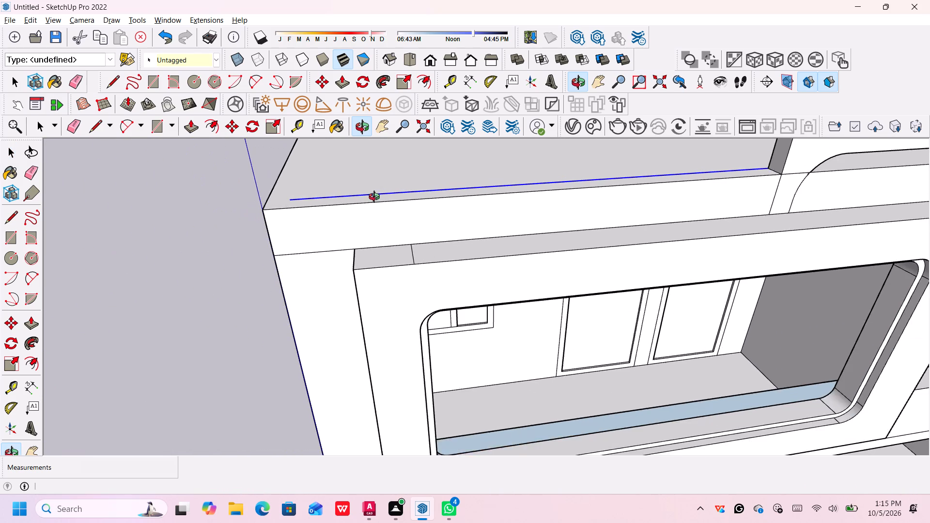
{"action": "scroll", "coordinate": [376, 198], "scroll_direction": "down", "scroll_amount": 10}
{"action": "middle_click_drag", "start_coordinate": [403, 191], "coordinate": [514, 189]}
{"action": "middle_click_drag", "start_coordinate": [378, 201], "coordinate": [379, 201]}
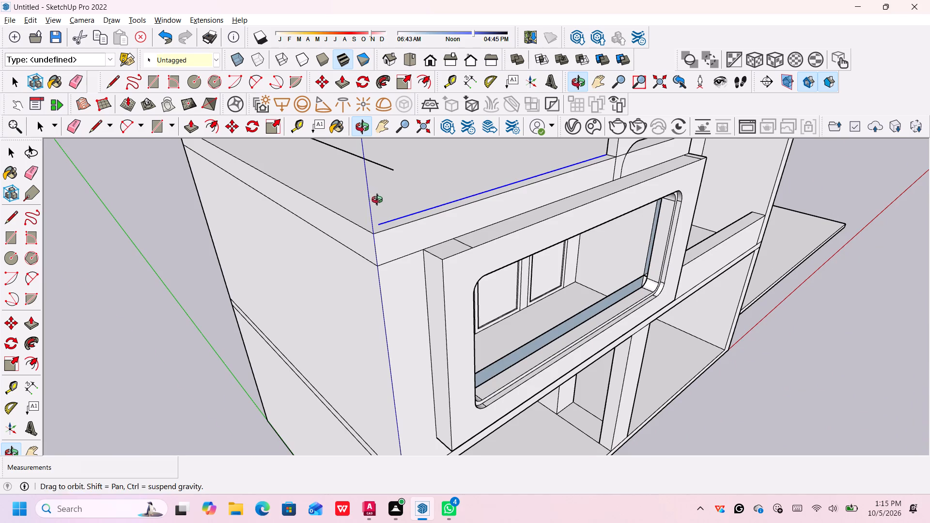
{"action": "middle_click_drag", "start_coordinate": [379, 201], "coordinate": [556, 199]}
{"action": "middle_click_drag", "start_coordinate": [463, 209], "coordinate": [452, 231]}
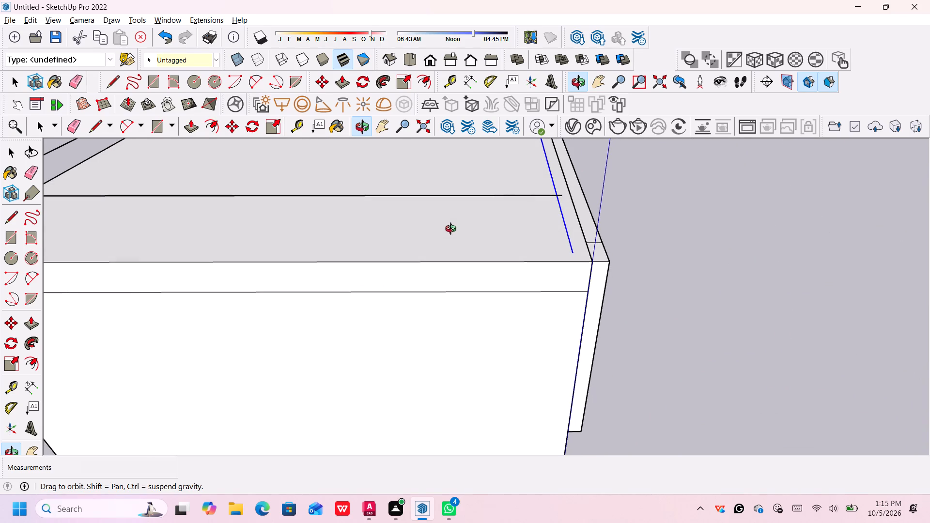
{"action": "key", "text": "space"}
{"action": "middle_click_drag", "start_coordinate": [467, 231], "coordinate": [473, 237]}
{"action": "scroll", "coordinate": [473, 237], "scroll_direction": "down", "scroll_amount": 10}
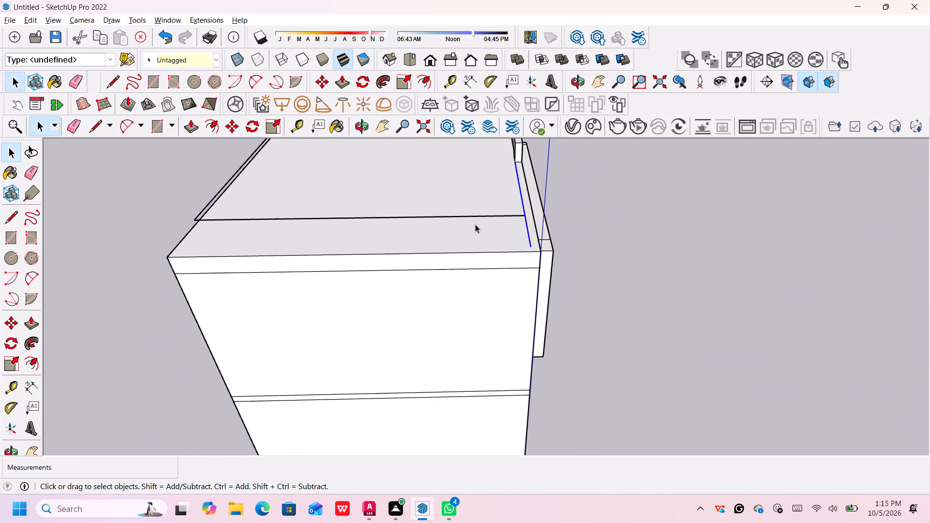
{"action": "scroll", "coordinate": [245, 212], "scroll_direction": "up", "scroll_amount": 2}
{"action": "left_click", "coordinate": [185, 218]}
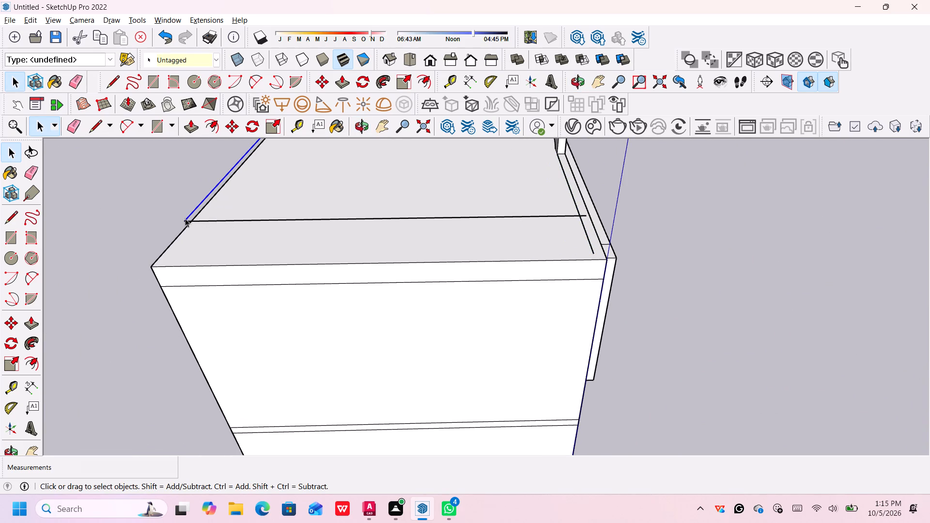
{"action": "left_click", "coordinate": [187, 221]}
{"action": "key", "text": "Delete"}
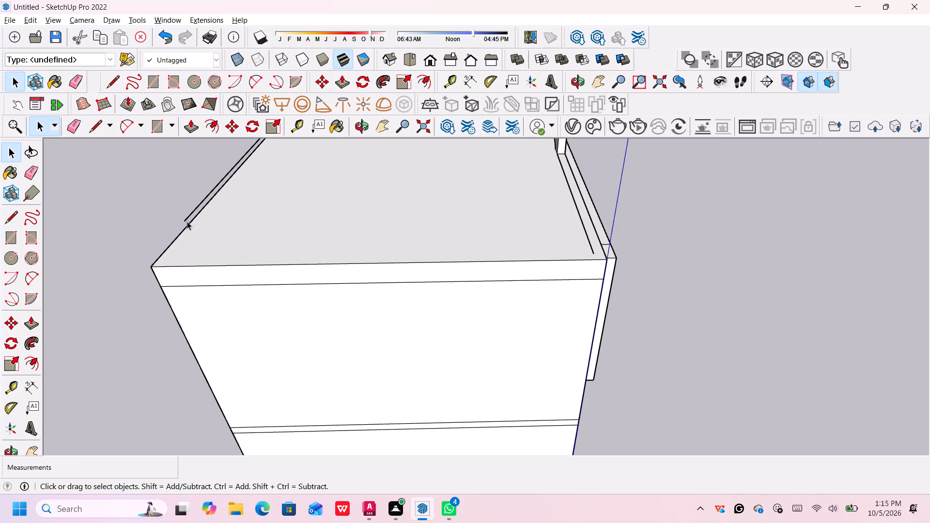
{"action": "left_click", "coordinate": [190, 214]}
{"action": "key", "text": "Delete"}
{"action": "scroll", "coordinate": [246, 202], "scroll_direction": "down", "scroll_amount": 4}
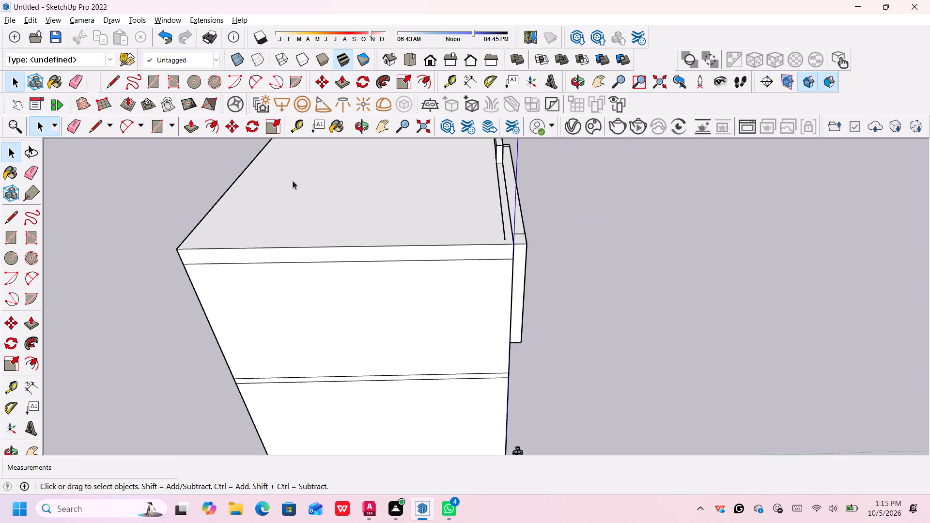
Draw a side inset line about 37' 10" long from the front line's end, continuing about 37' along the back edge to the upper block.
{"action": "scroll", "coordinate": [297, 176], "scroll_direction": "up", "scroll_amount": 1}
{"action": "middle_click_drag", "start_coordinate": [297, 176], "coordinate": [307, 189]}
{"action": "key", "text": "l"}
{"action": "key", "text": "Return"}
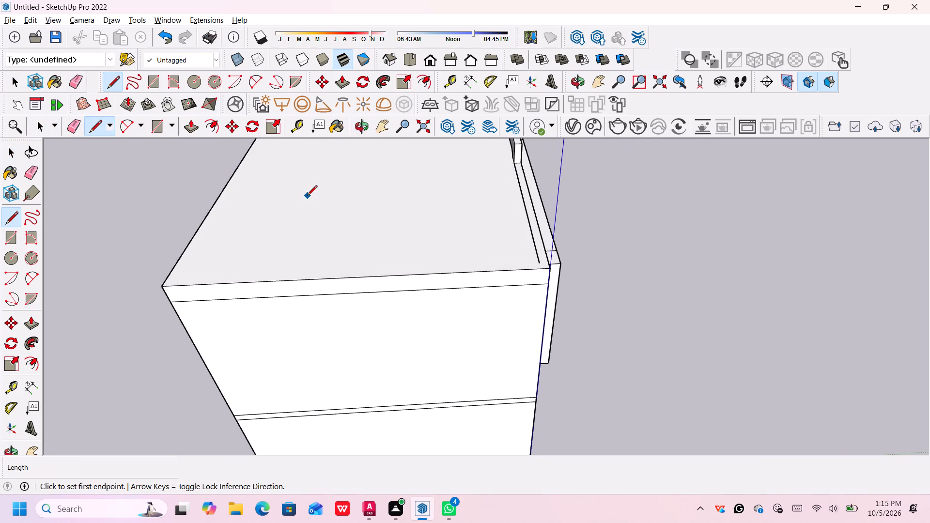
{"action": "left_click", "coordinate": [540, 263]}
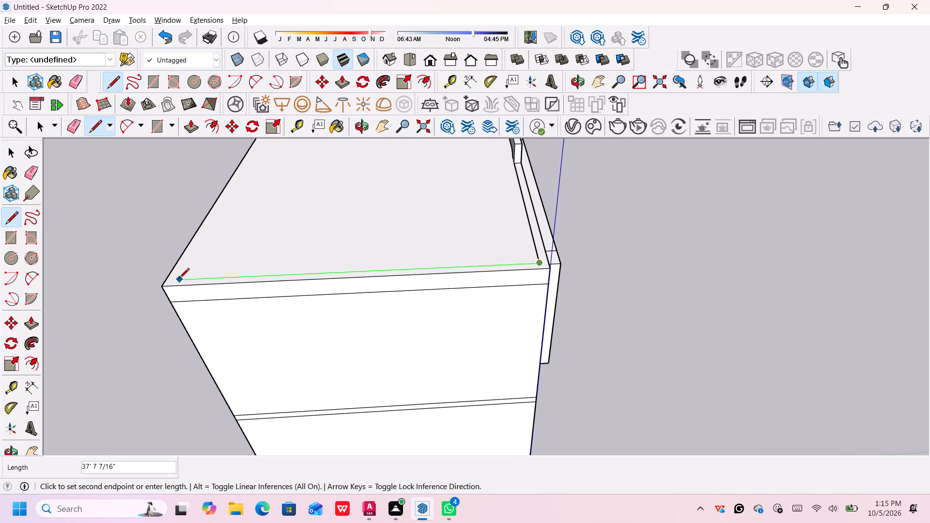
{"action": "left_click", "coordinate": [177, 279]}
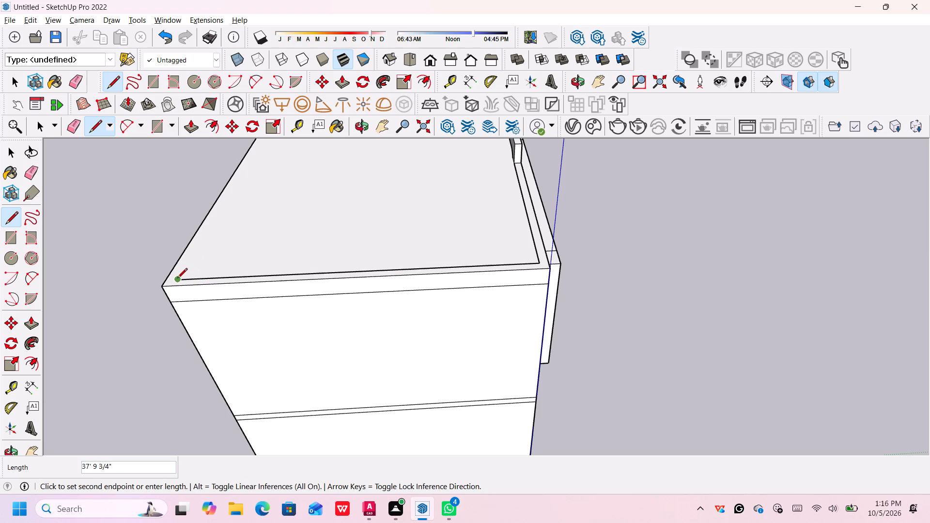
{"action": "middle_click_drag", "start_coordinate": [228, 199], "coordinate": [254, 289]}
{"action": "scroll", "coordinate": [231, 231], "scroll_direction": "up", "scroll_amount": 1}
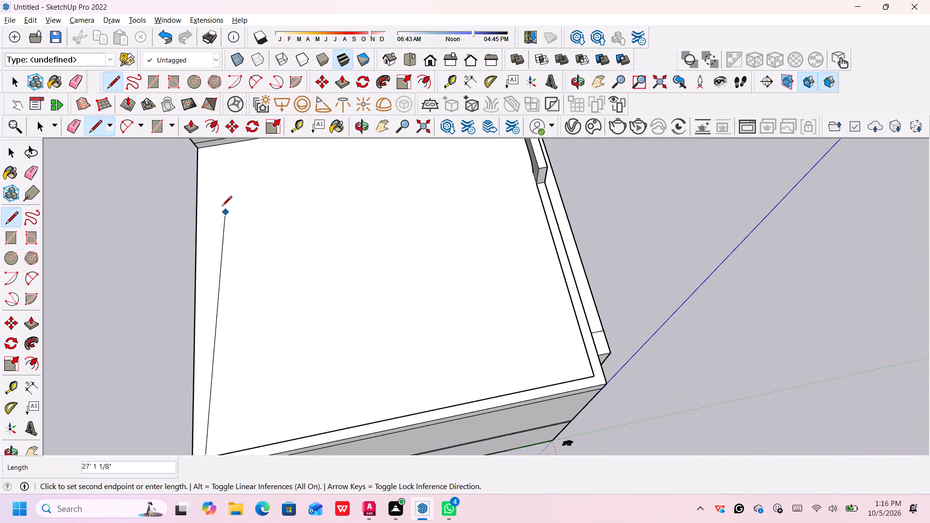
{"action": "left_click", "coordinate": [207, 150]}
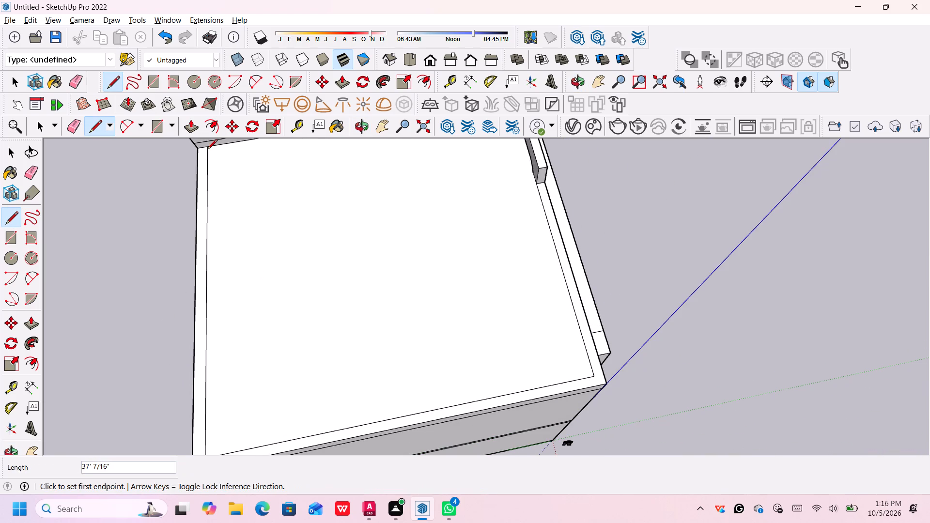
{"action": "key", "text": "Return"}
Push/Pull the lower roof's border strip up about 10 3/8" to form a raised parapet.
{"action": "scroll", "coordinate": [224, 216], "scroll_direction": "down", "scroll_amount": 4}
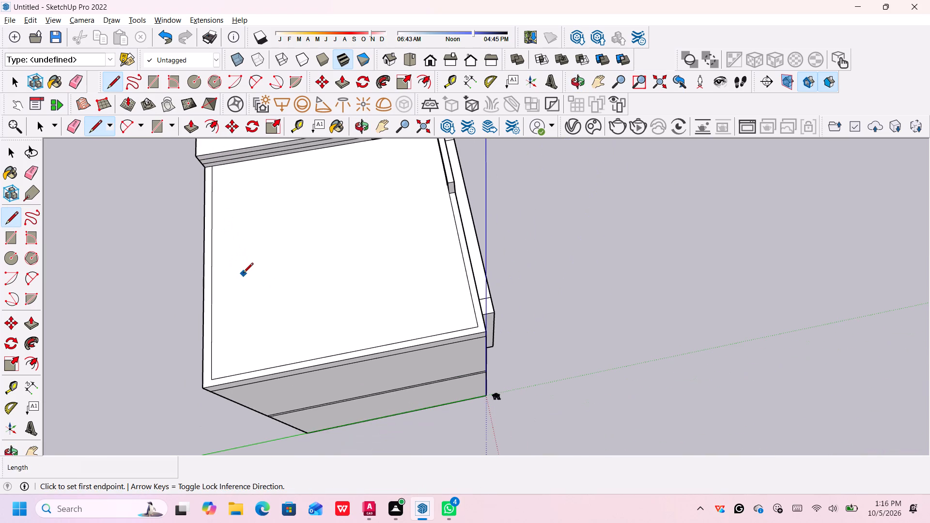
{"action": "key", "text": "space"}
{"action": "key", "text": "p"}
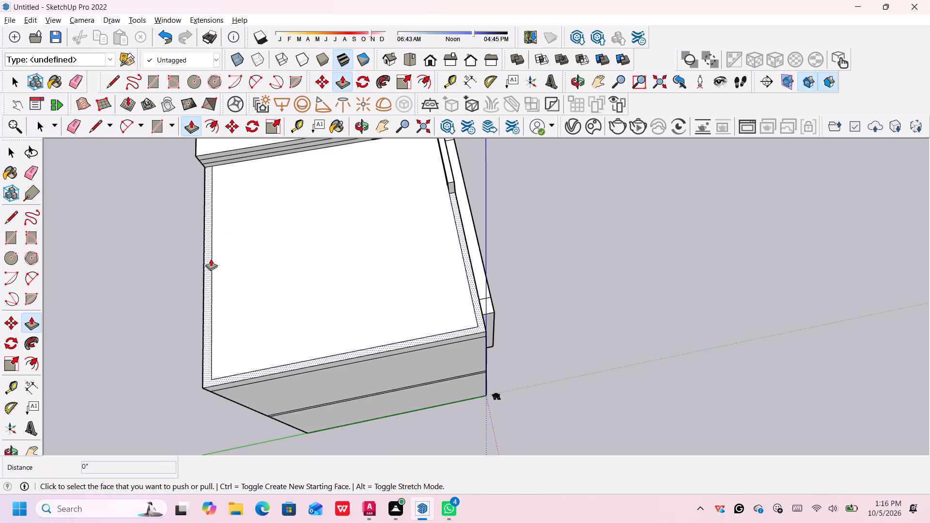
{"action": "left_click", "coordinate": [206, 261]}
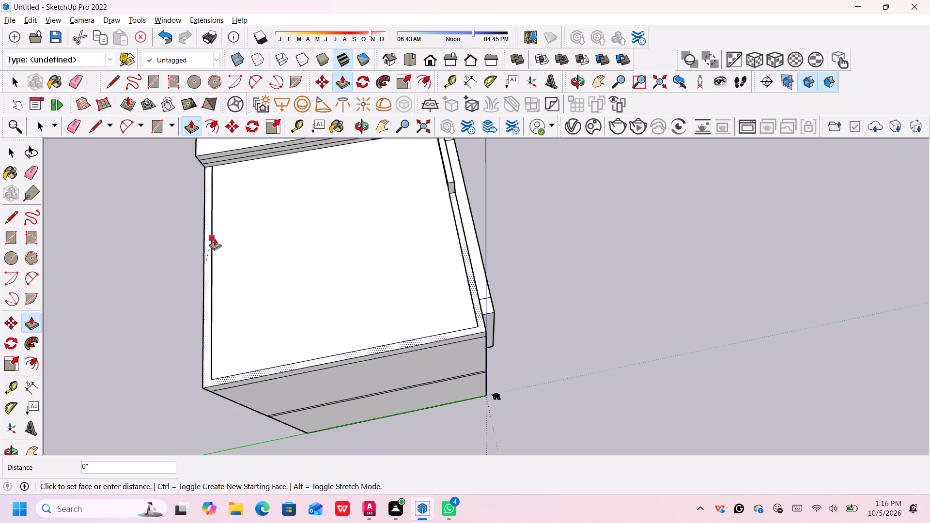
{"action": "scroll", "coordinate": [592, 240], "scroll_direction": "down", "scroll_amount": 1}
{"action": "middle_click_drag", "start_coordinate": [604, 295], "coordinate": [500, 185]}
{"action": "middle_click_drag", "start_coordinate": [603, 254], "coordinate": [536, 197]}
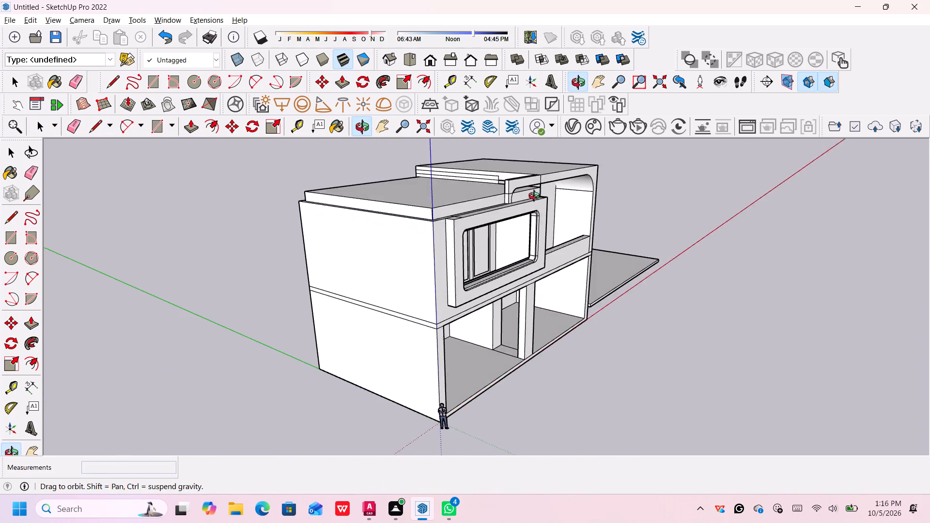
{"action": "middle_click_drag", "start_coordinate": [536, 197], "coordinate": [536, 186]}
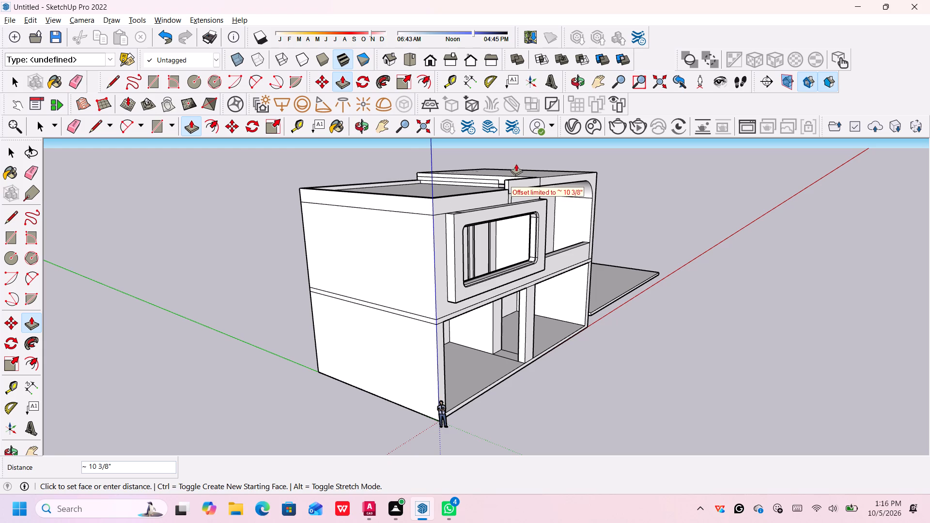
{"action": "left_click", "coordinate": [512, 177]}
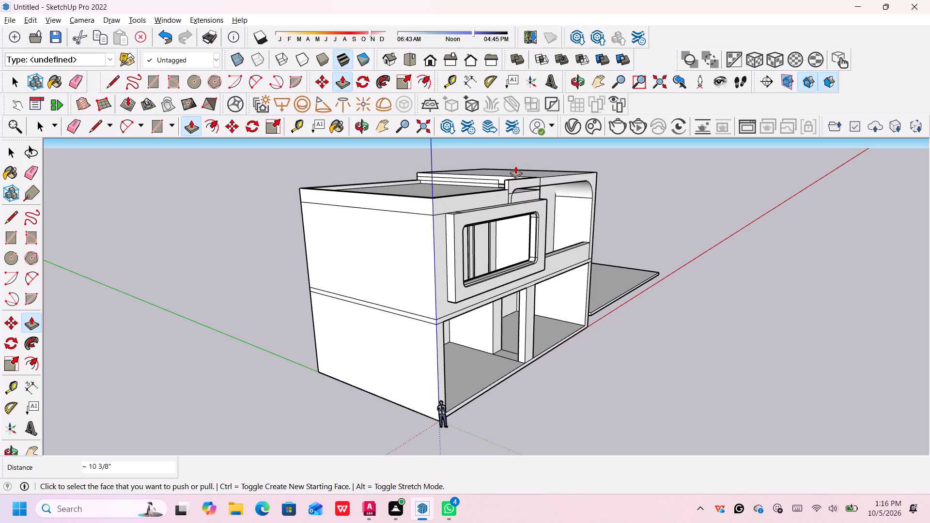
Examine the house from the front, both sides and above, checking the roof parapet against the rounded band and upper block.
{"action": "middle_click_drag", "start_coordinate": [721, 210], "coordinate": [442, 215]}
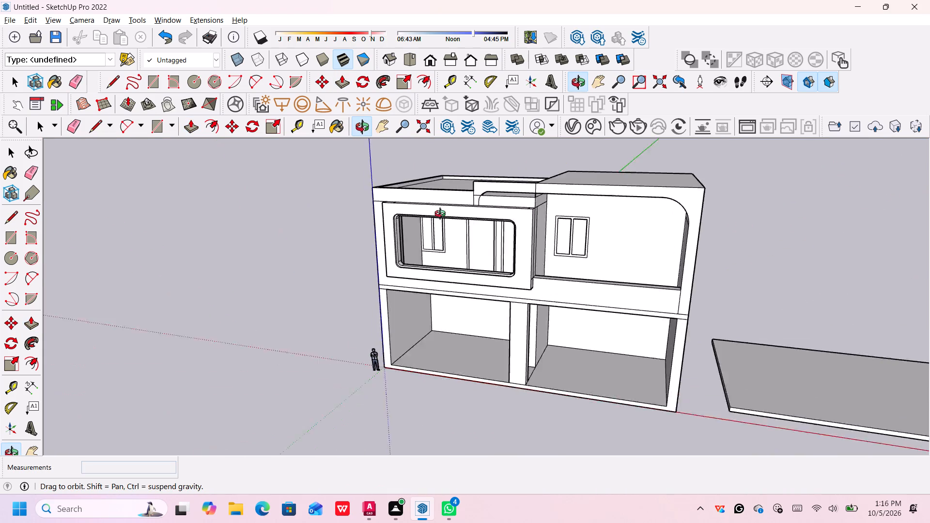
{"action": "middle_click_drag", "start_coordinate": [442, 215], "coordinate": [345, 219]}
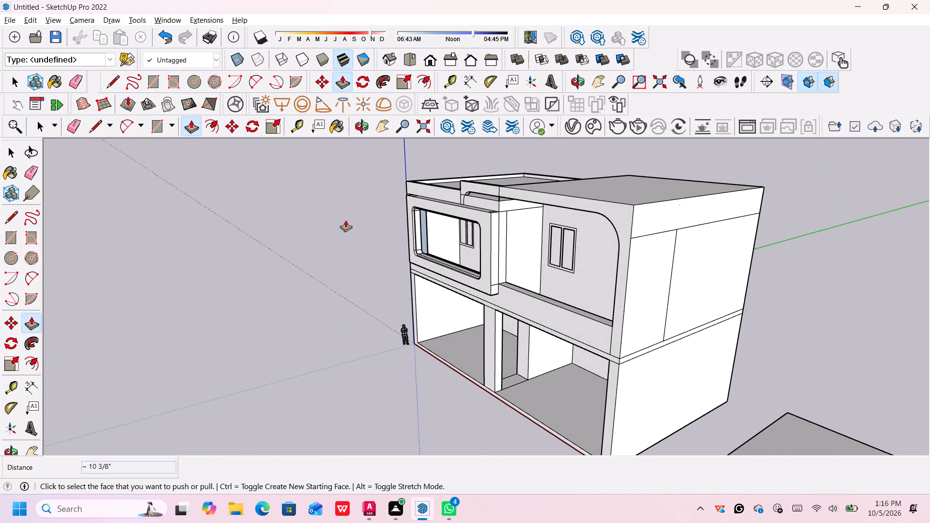
{"action": "middle_click_drag", "start_coordinate": [379, 213], "coordinate": [406, 220]}
{"action": "key", "text": "space"}
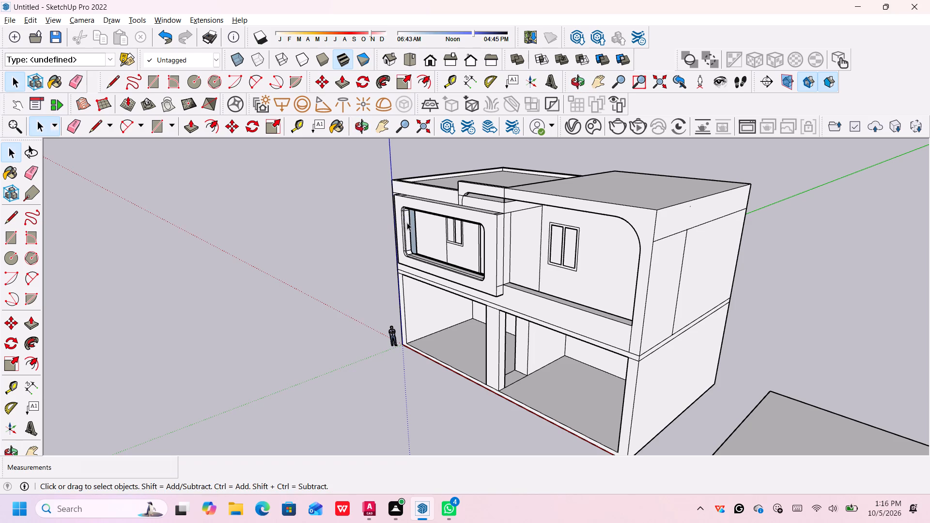
{"action": "scroll", "coordinate": [467, 252], "scroll_direction": "down", "scroll_amount": 4}
{"action": "middle_click_drag", "start_coordinate": [405, 252], "coordinate": [533, 244]}
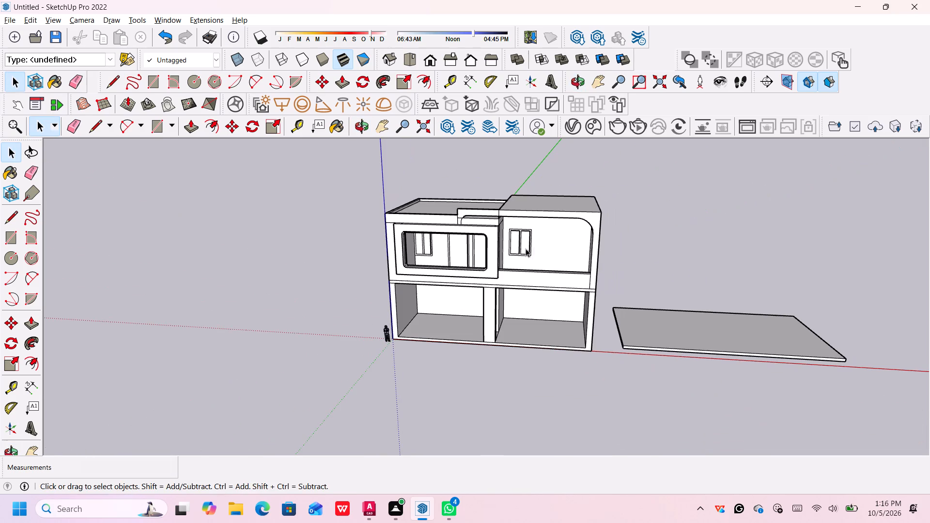
{"action": "middle_click_drag", "start_coordinate": [425, 193], "coordinate": [479, 197]}
{"action": "middle_click_drag", "start_coordinate": [437, 206], "coordinate": [461, 262]}
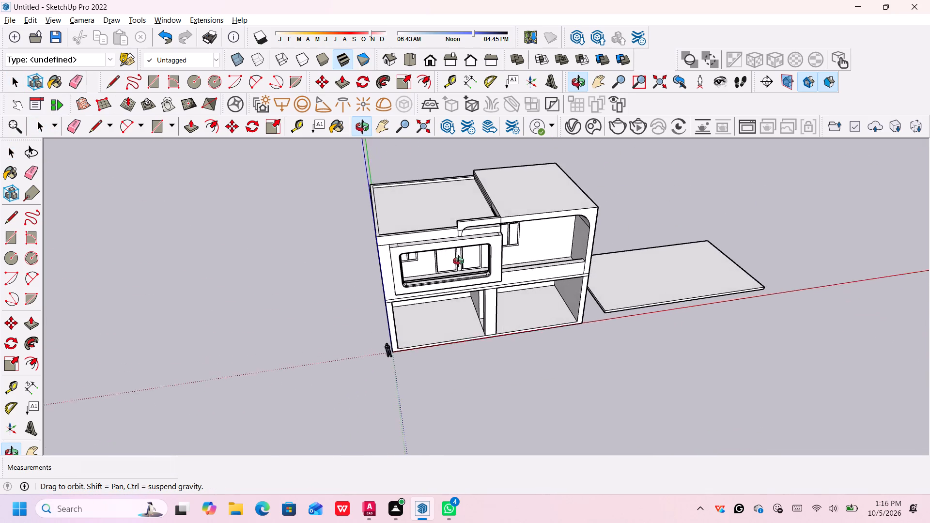
{"action": "middle_click_drag", "start_coordinate": [461, 262], "coordinate": [342, 253]}
{"action": "middle_click_drag", "start_coordinate": [628, 253], "coordinate": [611, 215]}
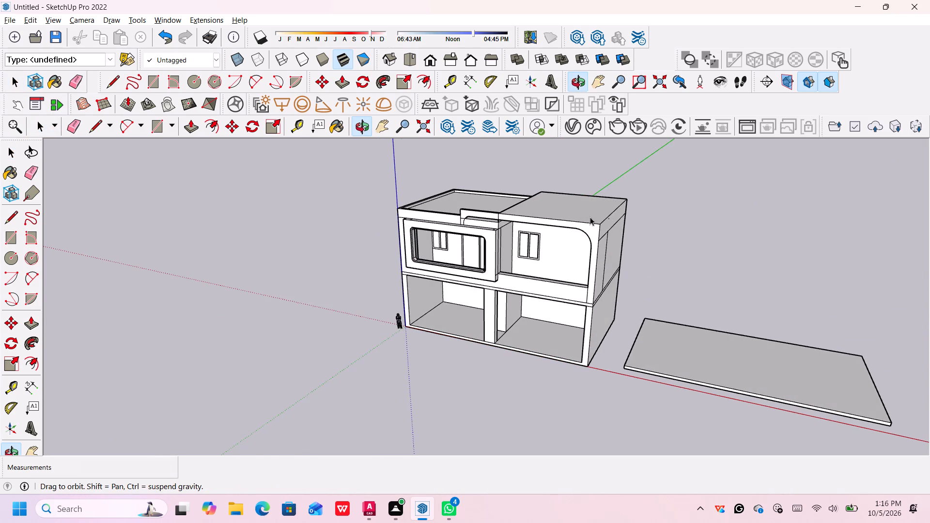
{"action": "middle_click_drag", "start_coordinate": [400, 262], "coordinate": [404, 251]}
{"action": "scroll", "coordinate": [514, 292], "scroll_direction": "down", "scroll_amount": 1}
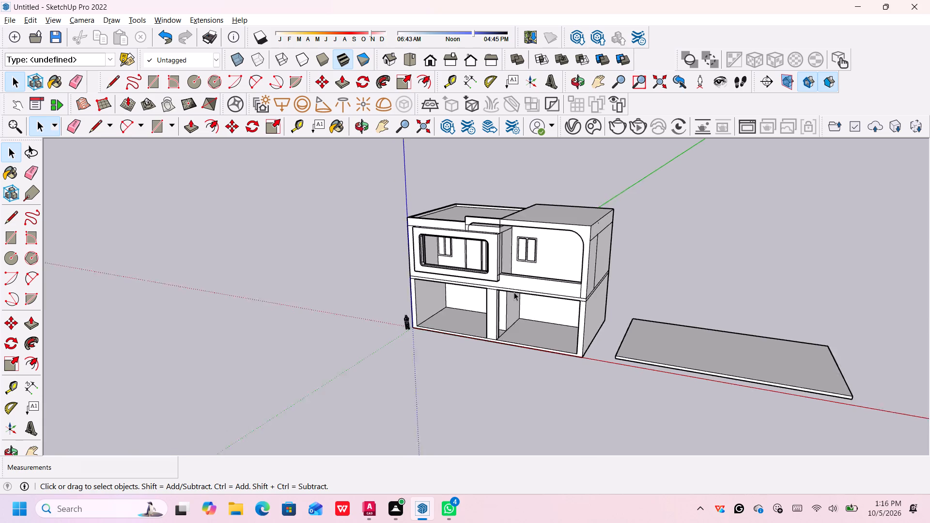
{"action": "scroll", "coordinate": [514, 292], "scroll_direction": "down", "scroll_amount": 3}
{"action": "middle_click_drag", "start_coordinate": [473, 303], "coordinate": [534, 279]}
{"action": "middle_click_drag", "start_coordinate": [536, 279], "coordinate": [562, 277]}
{"action": "middle_click_drag", "start_coordinate": [491, 285], "coordinate": [488, 271]}
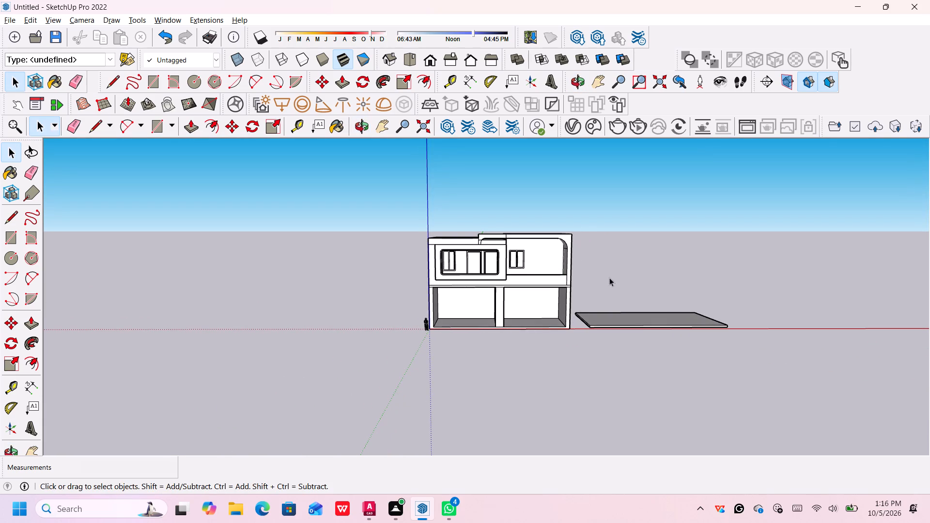
{"action": "scroll", "coordinate": [421, 236], "scroll_direction": "up", "scroll_amount": 2}
{"action": "scroll", "coordinate": [501, 231], "scroll_direction": "up", "scroll_amount": 10}
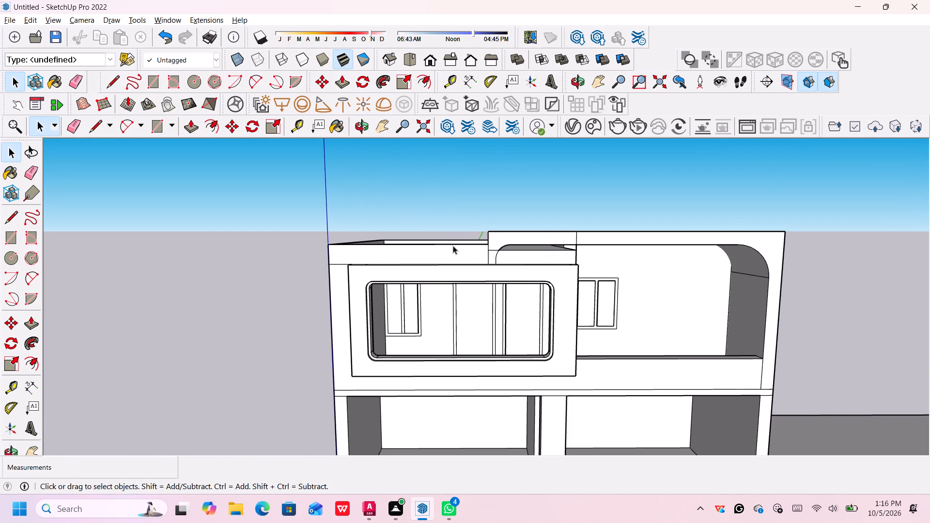
{"action": "middle_click", "coordinate": [474, 270]}
{"action": "middle_click_drag", "start_coordinate": [475, 272], "coordinate": [484, 317]}
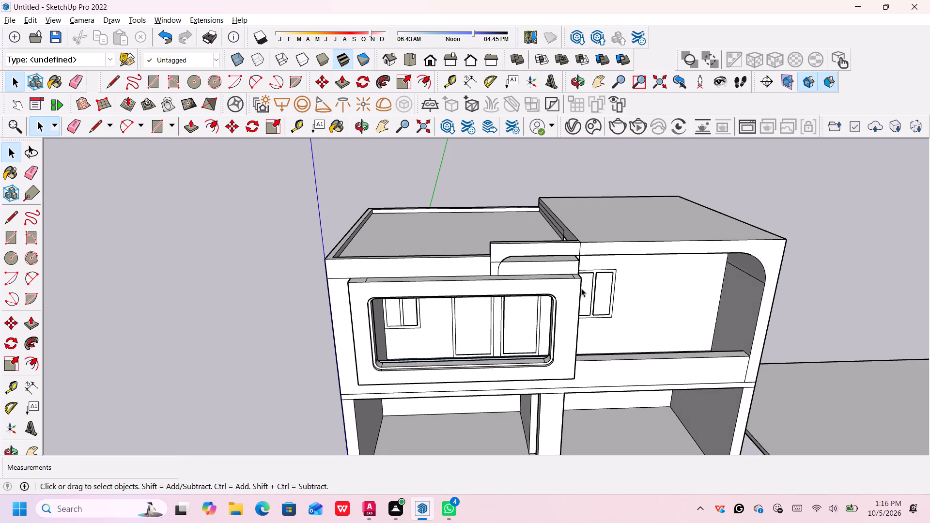
{"action": "scroll", "coordinate": [583, 301], "scroll_direction": "down", "scroll_amount": 3}
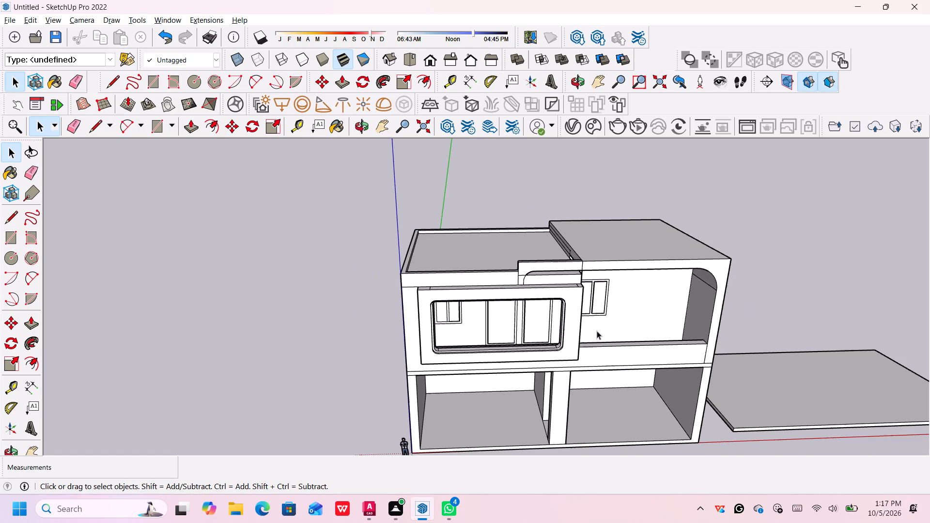
Draw an upright window rectangle about 3' 6 9/16" wide by 7' 9 7/8" high on the back wall of the ground floor's left bay.
{"action": "middle_click_drag", "start_coordinate": [587, 402], "coordinate": [575, 327]}
{"action": "scroll", "coordinate": [491, 427], "scroll_direction": "down", "scroll_amount": 2}
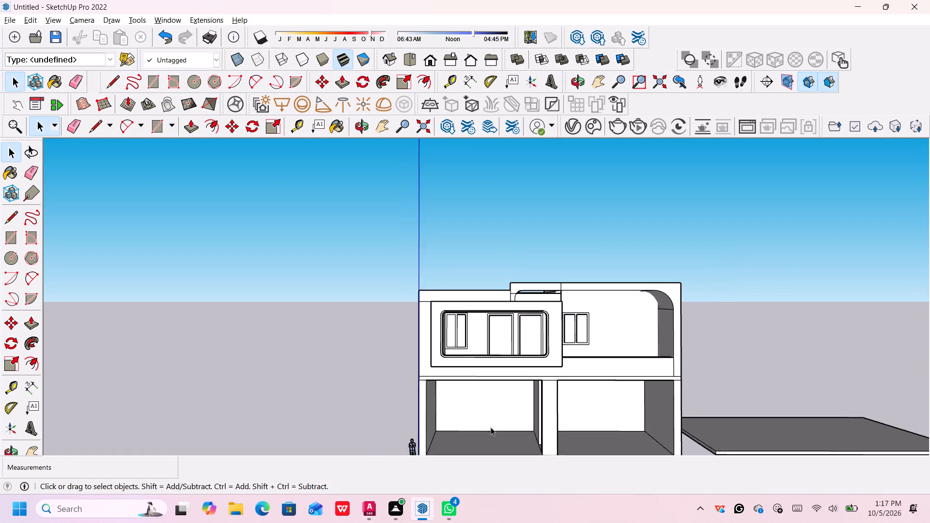
{"action": "scroll", "coordinate": [491, 427], "scroll_direction": "down", "scroll_amount": 3}
{"action": "middle_click_drag", "start_coordinate": [498, 431], "coordinate": [501, 416]}
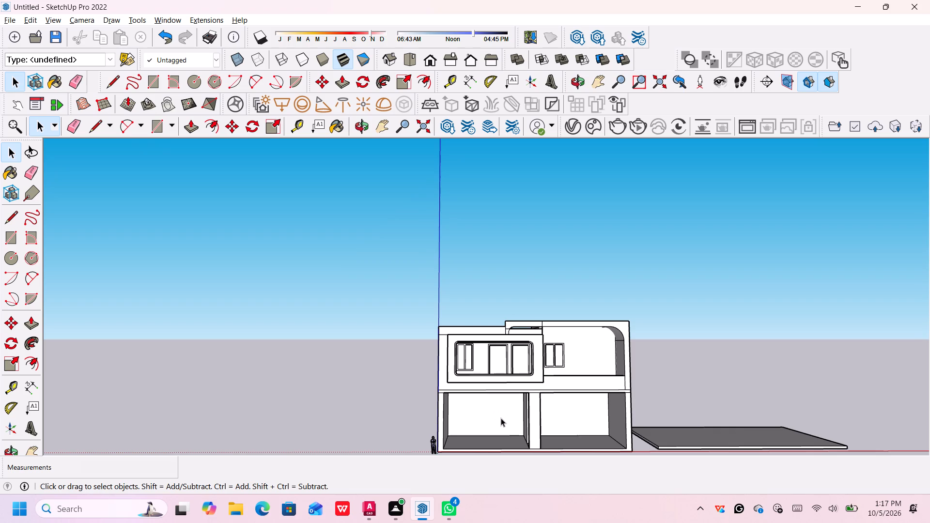
{"action": "scroll", "coordinate": [458, 435], "scroll_direction": "up", "scroll_amount": 6}
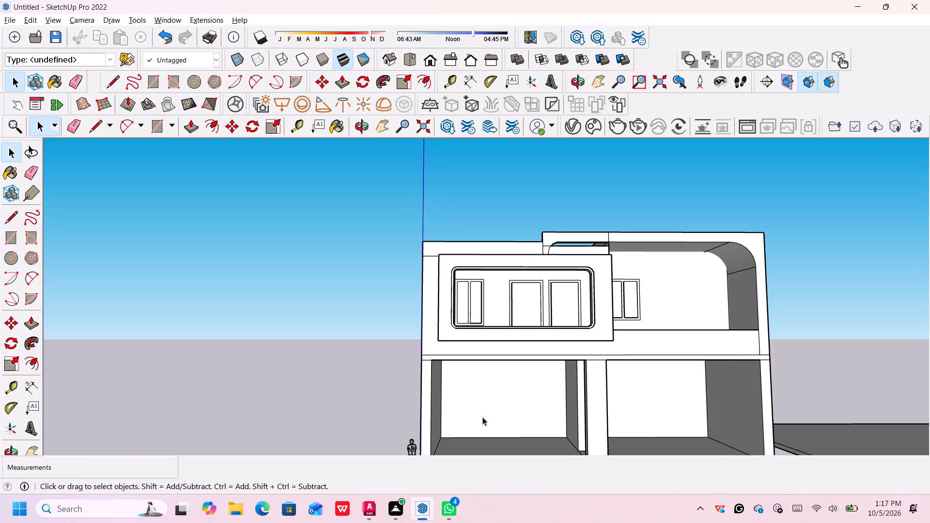
{"action": "scroll", "coordinate": [482, 417], "scroll_direction": "up", "scroll_amount": 4}
{"action": "scroll", "coordinate": [482, 417], "scroll_direction": "down", "scroll_amount": 1}
{"action": "key", "text": "r"}
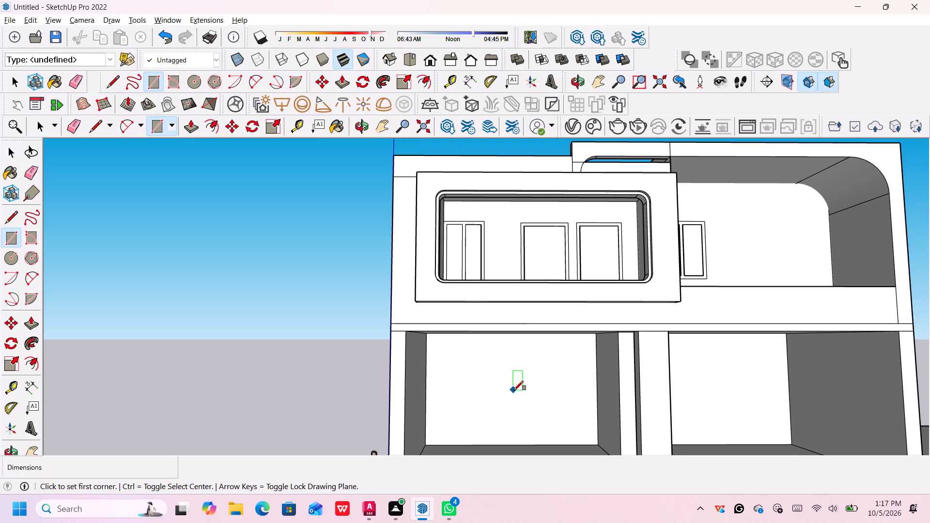
{"action": "scroll", "coordinate": [530, 374], "scroll_direction": "up", "scroll_amount": 1}
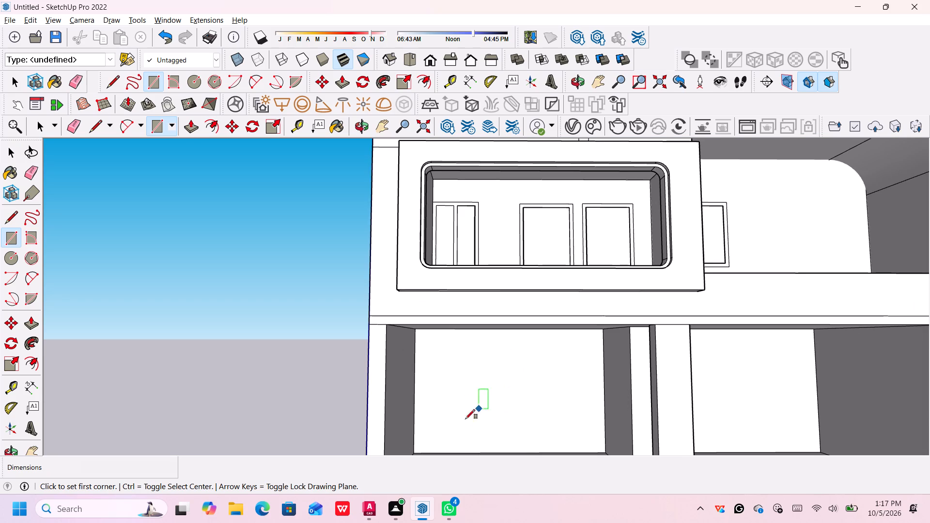
{"action": "scroll", "coordinate": [441, 430], "scroll_direction": "down", "scroll_amount": 3}
{"action": "middle_click_drag", "start_coordinate": [441, 428], "coordinate": [447, 426]}
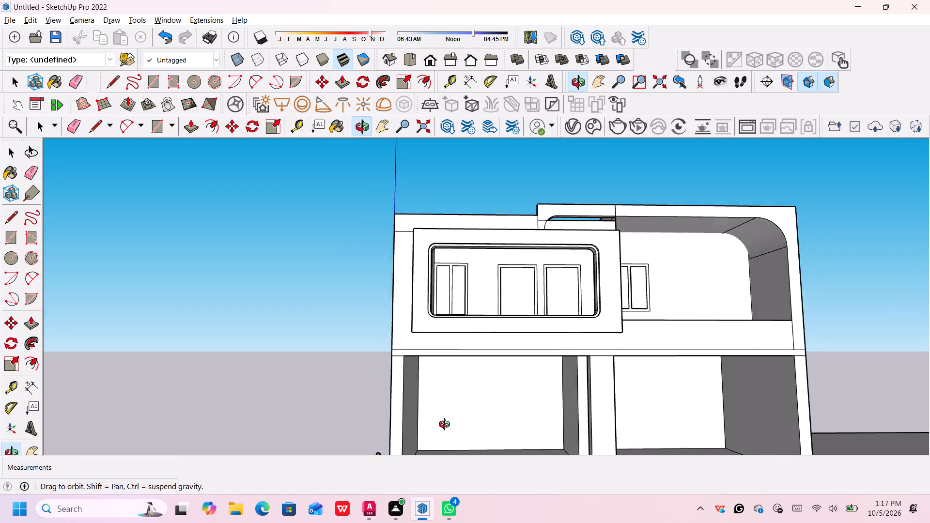
{"action": "middle_click_drag", "start_coordinate": [447, 426], "coordinate": [449, 443]}
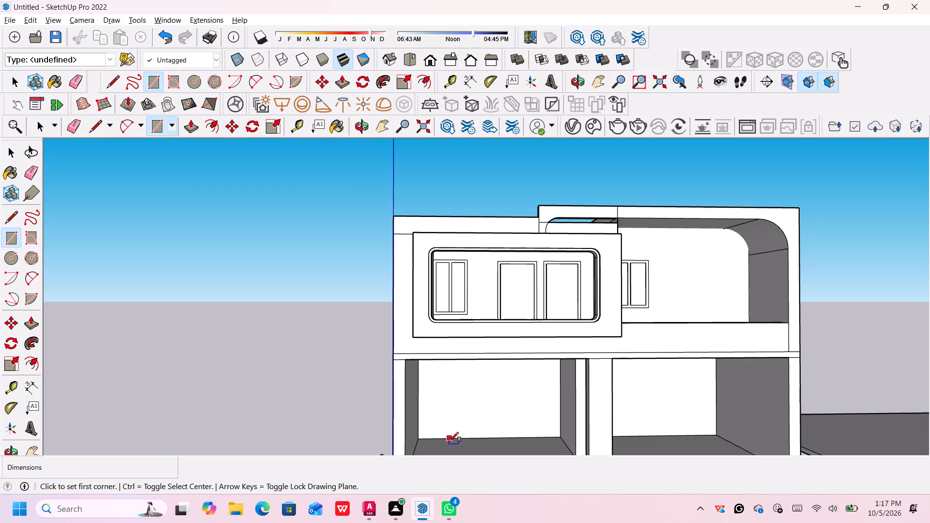
{"action": "left_click", "coordinate": [425, 425]}
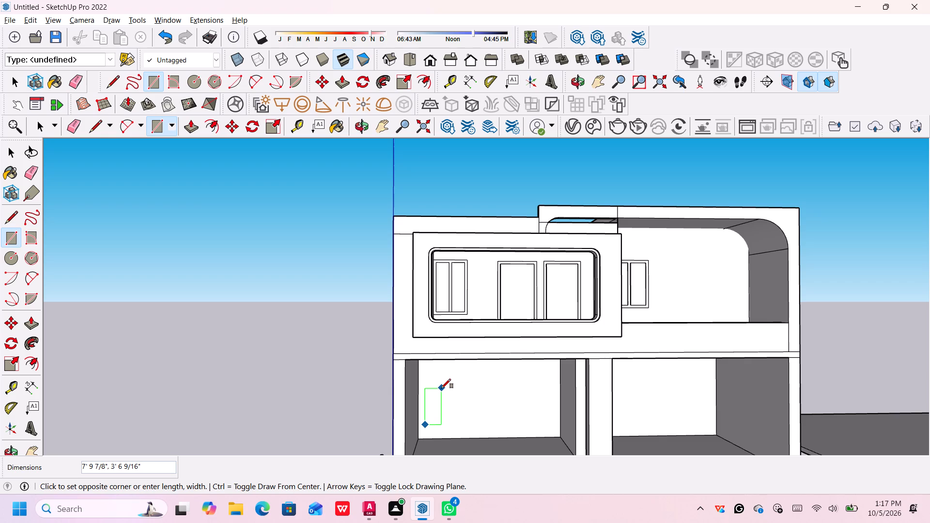
{"action": "left_click", "coordinate": [441, 388]}
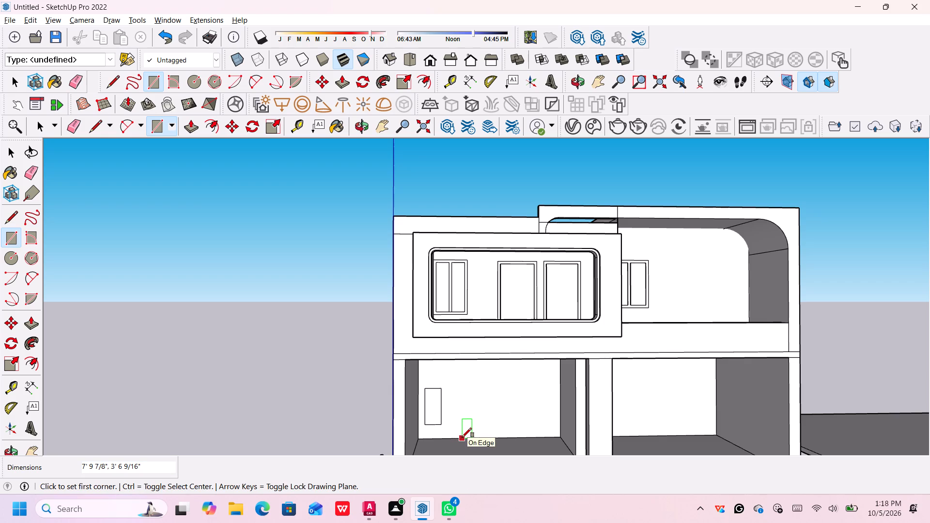
Draw a door rectangle rising from the floor edge of the same back wall, beside the window rectangle.
{"action": "left_click", "coordinate": [459, 435]}
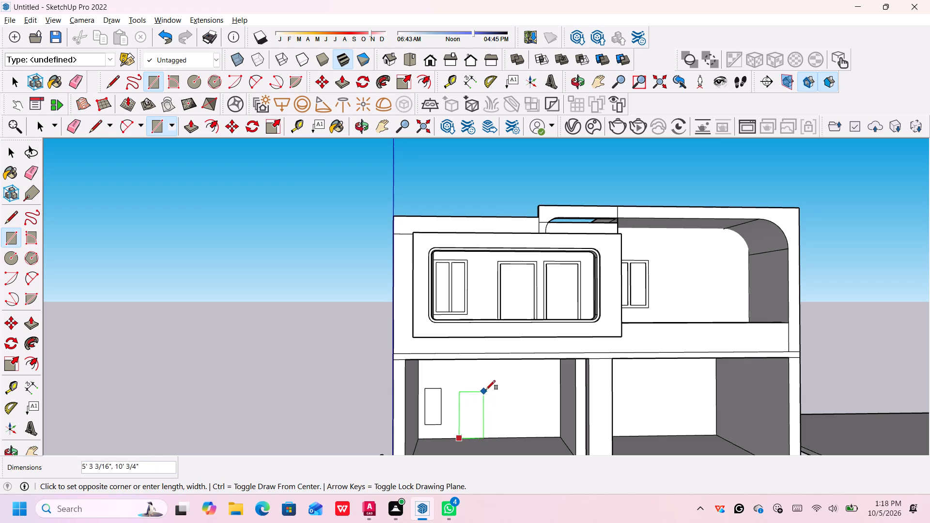
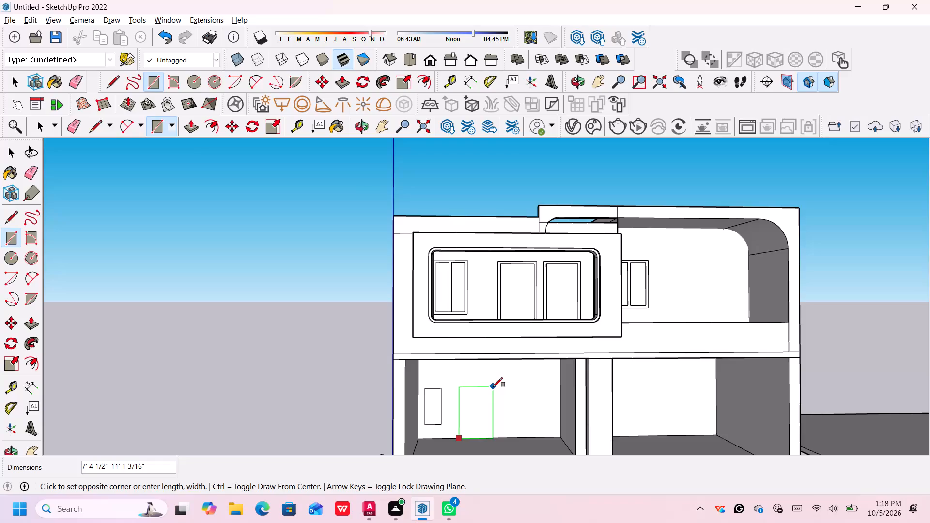
Complete the door rectangle beside the window at about 7' 4 1/2" wide by 11' 1 3/16" high.
{"action": "left_click", "coordinate": [493, 387]}
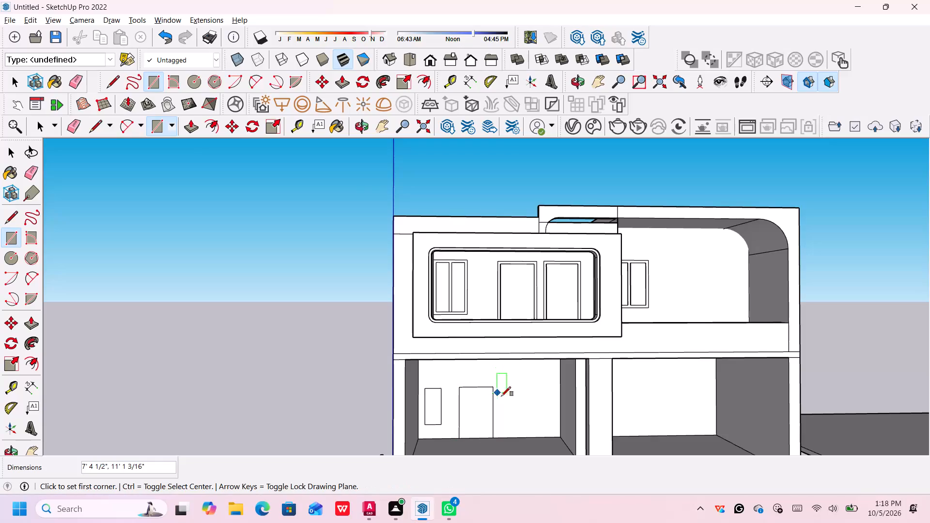
Draw a second door rectangle about 6' 4 1/8" wide by 11' 2 3/8" high near the far end of the left bay's back wall.
{"action": "left_click", "coordinate": [527, 436]}
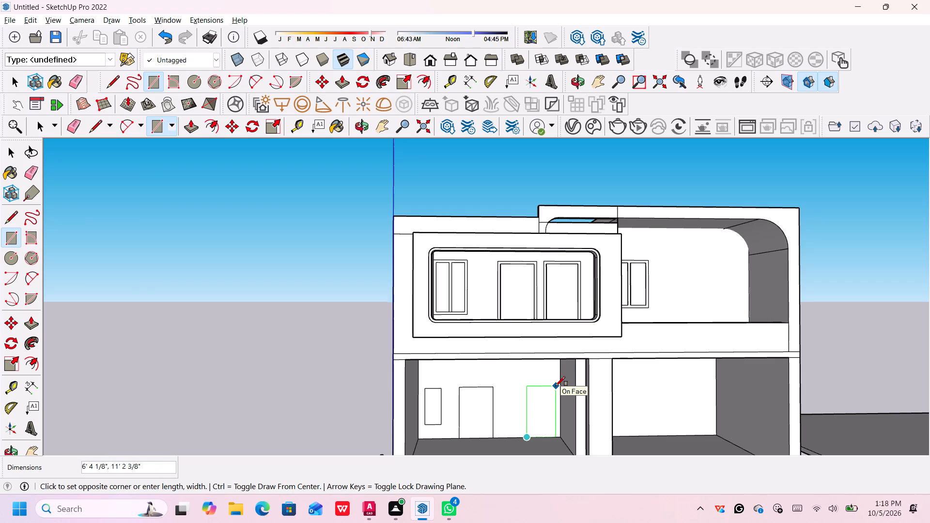
{"action": "left_click", "coordinate": [556, 386]}
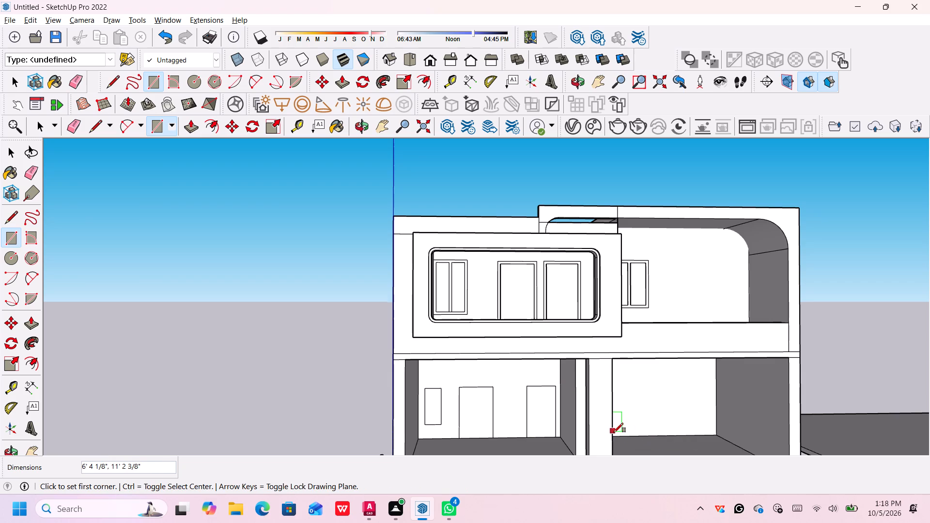
Draw a door rectangle about 7 1/2' wide by 11' high from the floor edge of the ground floor's right bay back wall.
{"action": "middle_click_drag", "start_coordinate": [628, 434], "coordinate": [569, 435]}
{"action": "scroll", "coordinate": [616, 444], "scroll_direction": "down", "scroll_amount": 1}
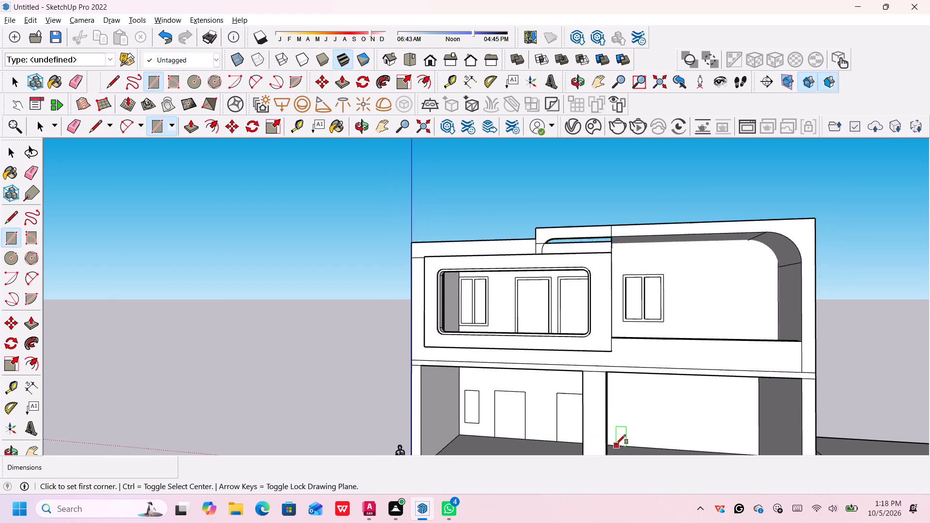
{"action": "scroll", "coordinate": [616, 444], "scroll_direction": "down", "scroll_amount": 1}
{"action": "left_click", "coordinate": [617, 442]}
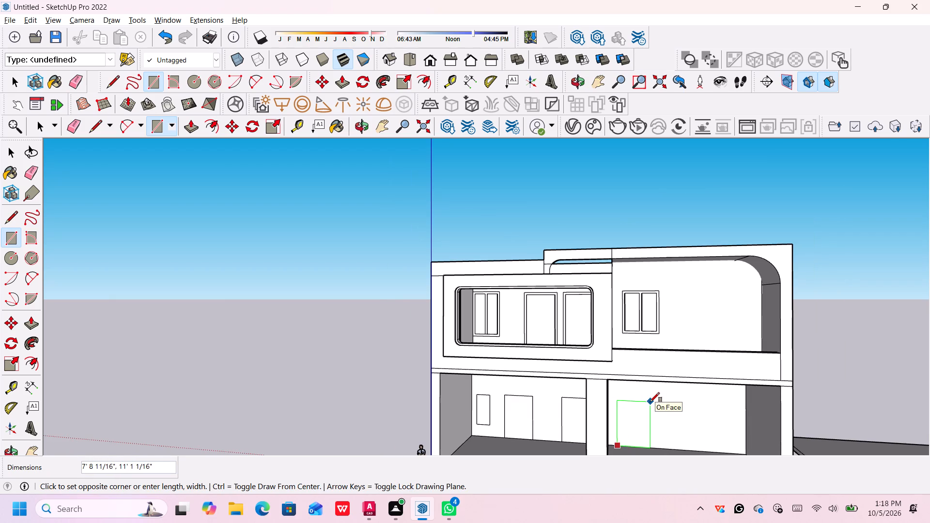
{"action": "left_click", "coordinate": [649, 402]}
Offset the window rectangle on the left bay's ground-floor back wall inward by 6" to outline its frame.
{"action": "scroll", "coordinate": [639, 424], "scroll_direction": "down", "scroll_amount": 4}
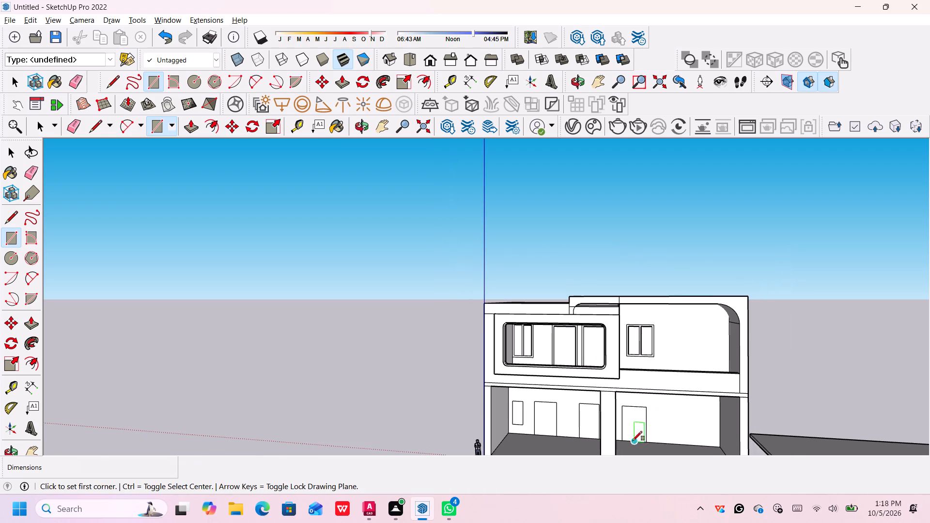
{"action": "scroll", "coordinate": [595, 458], "scroll_direction": "down", "scroll_amount": 4}
{"action": "scroll", "coordinate": [509, 436], "scroll_direction": "up", "scroll_amount": 10}
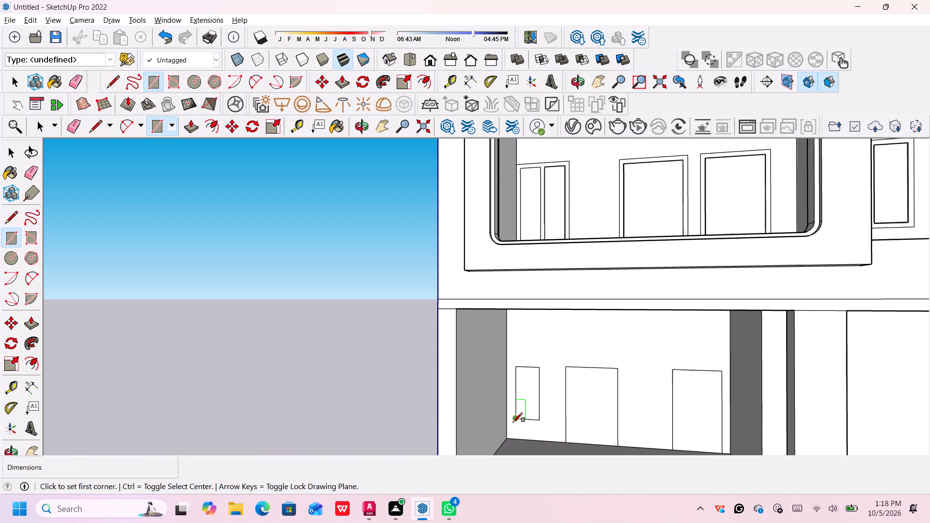
{"action": "key", "text": "space"}
{"action": "scroll", "coordinate": [532, 380], "scroll_direction": "up", "scroll_amount": 4}
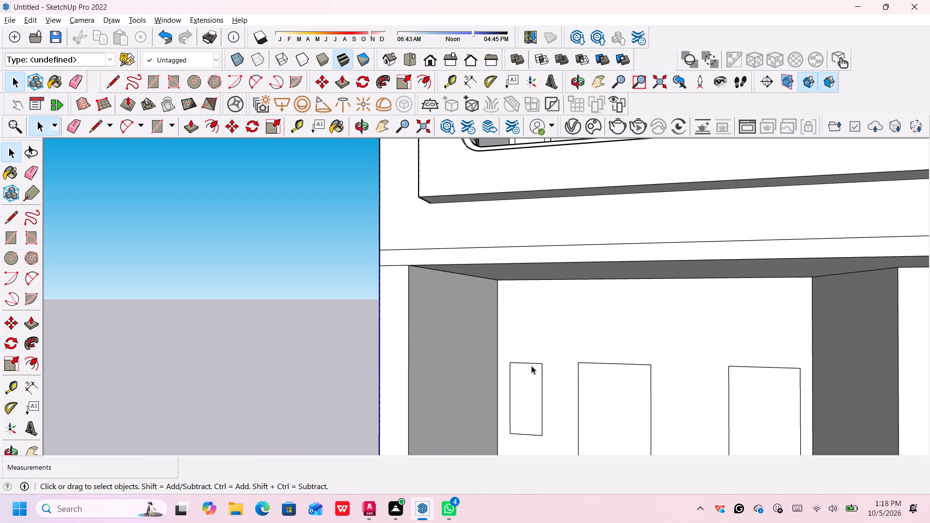
{"action": "left_click", "coordinate": [532, 363]}
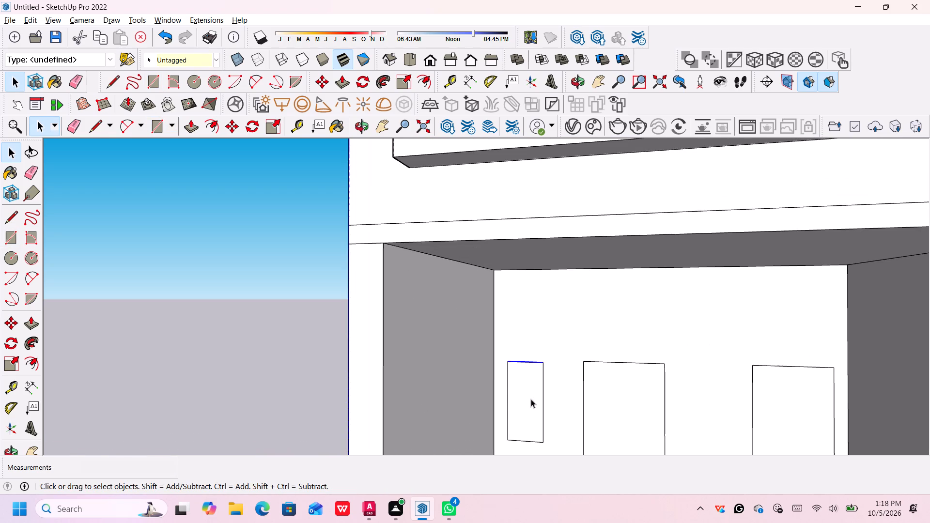
{"action": "left_click", "coordinate": [529, 402]}
{"action": "type", "text": "of"}
{"action": "left_click", "coordinate": [538, 361]}
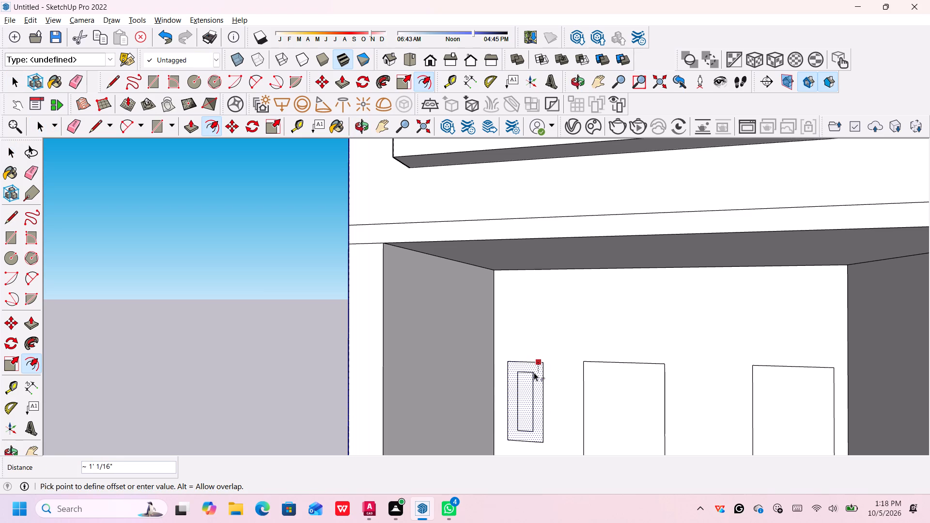
{"action": "key", "text": "6"}
{"action": "key", "text": "shift+quotedbl"}
{"action": "key", "text": "Return"}
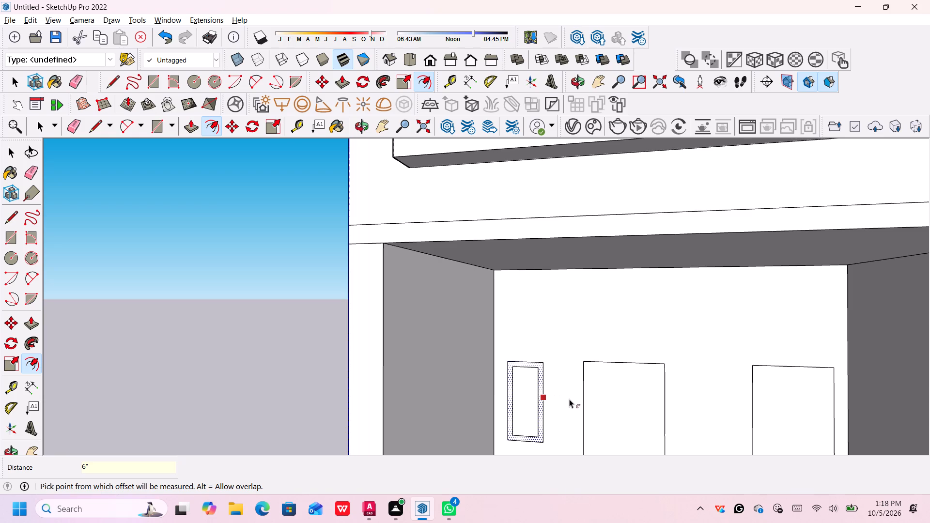
{"action": "scroll", "coordinate": [622, 380], "scroll_direction": "down", "scroll_amount": 1}
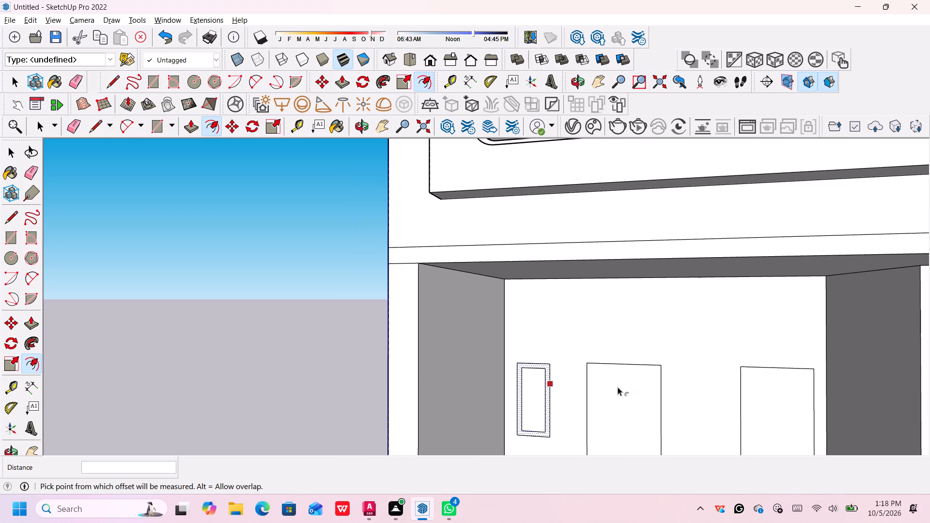
{"action": "key", "text": "space"}
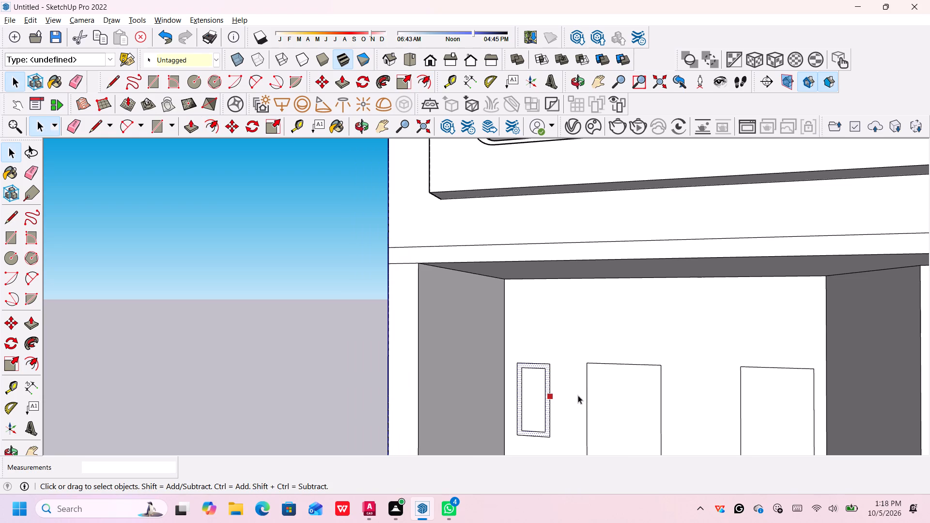
{"action": "key", "text": "space"}
Offset the door rectangle beside the window inward by 6" to outline its frame.
{"action": "scroll", "coordinate": [556, 401], "scroll_direction": "down", "scroll_amount": 4}
{"action": "middle_click_drag", "start_coordinate": [622, 414], "coordinate": [622, 409]}
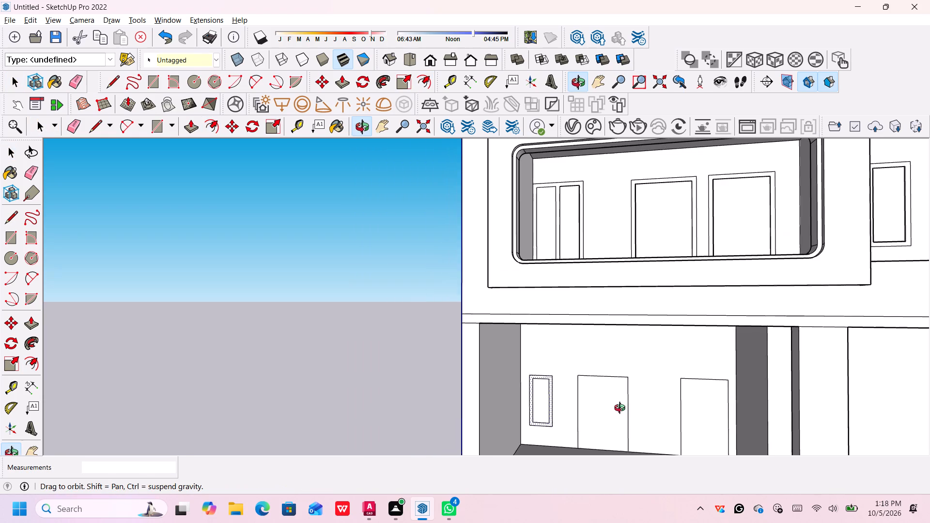
{"action": "middle_click_drag", "start_coordinate": [622, 409], "coordinate": [633, 435]}
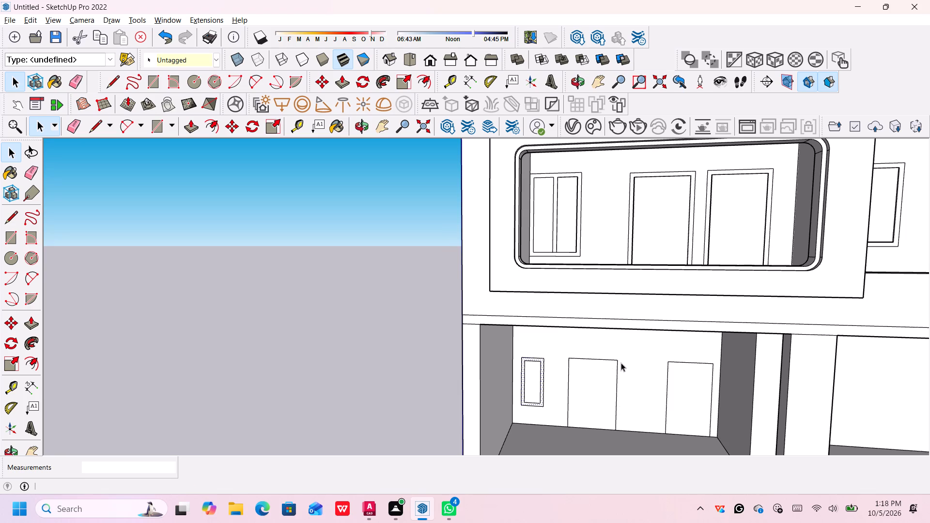
{"action": "left_click", "coordinate": [605, 382]}
{"action": "key", "text": "o"}
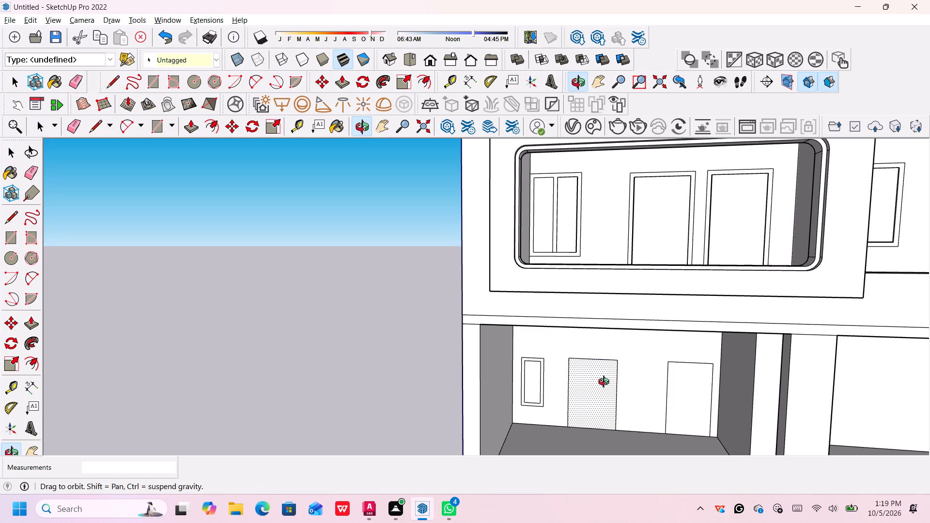
{"action": "type", "text": "f"}
{"action": "key", "text": "space"}
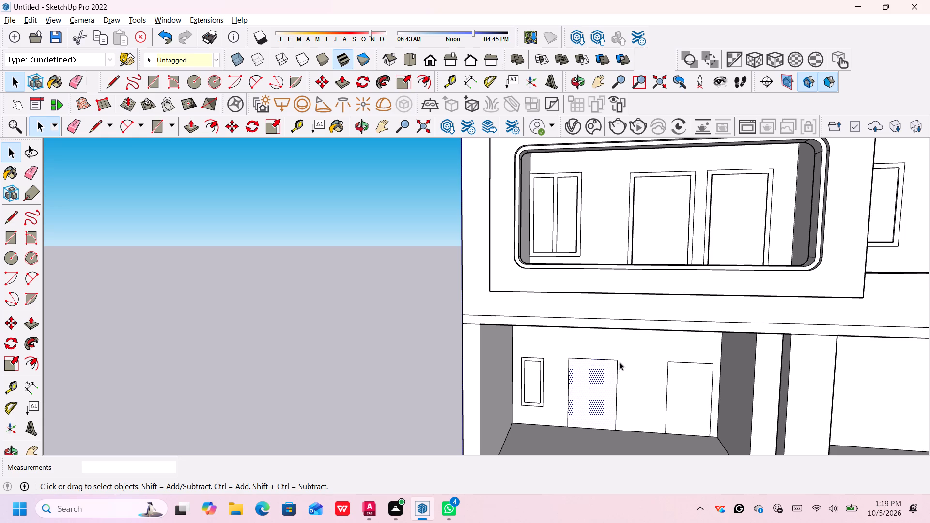
{"action": "left_click", "coordinate": [616, 360]}
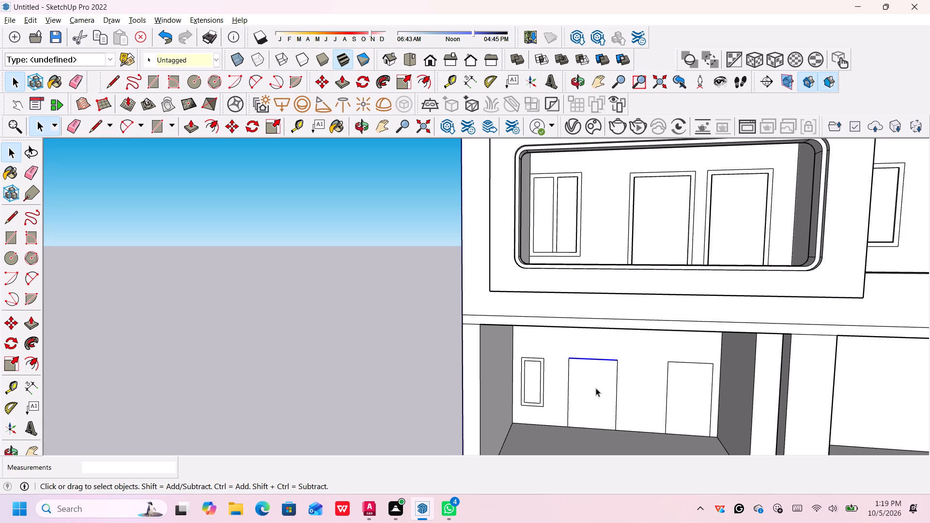
{"action": "left_click", "coordinate": [594, 394]}
{"action": "key", "text": "o"}
{"action": "key", "text": "f"}
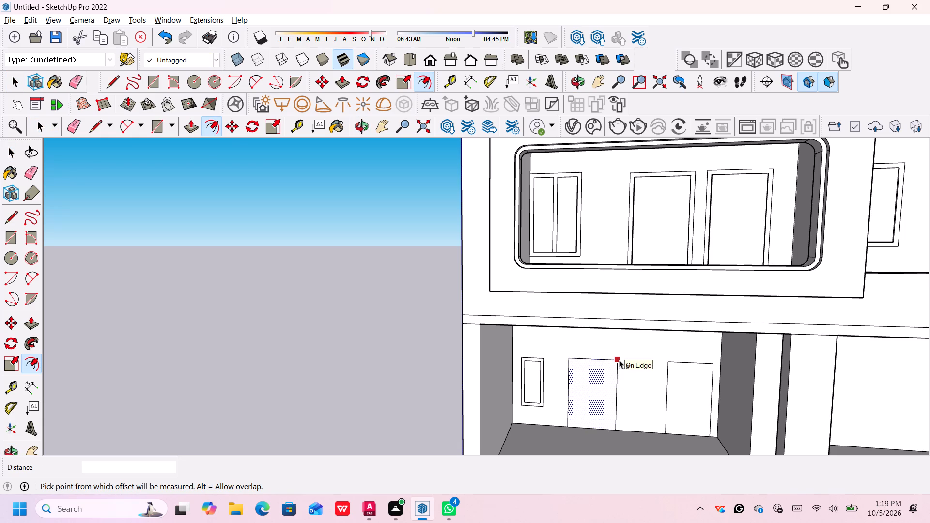
{"action": "left_click", "coordinate": [619, 360]}
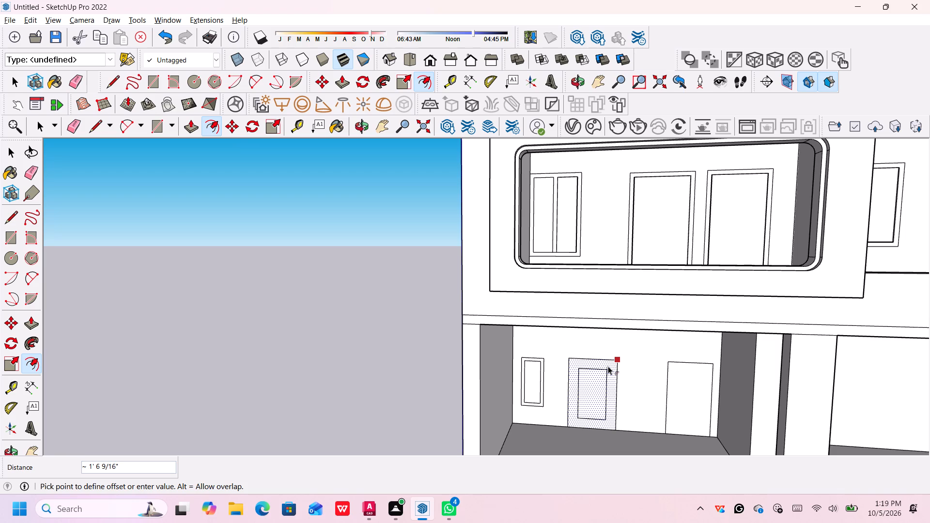
{"action": "type", "text": "6\""}
{"action": "key", "text": "Return"}
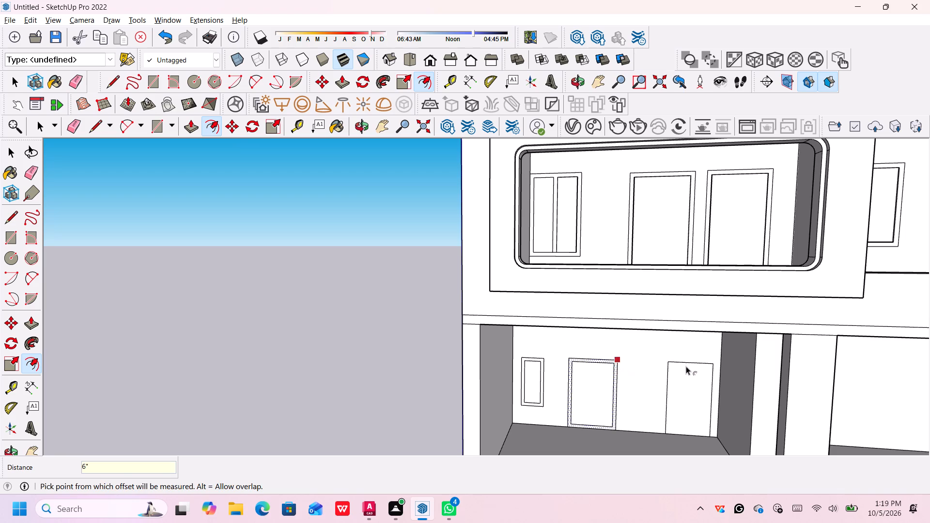
{"action": "key", "text": "space"}
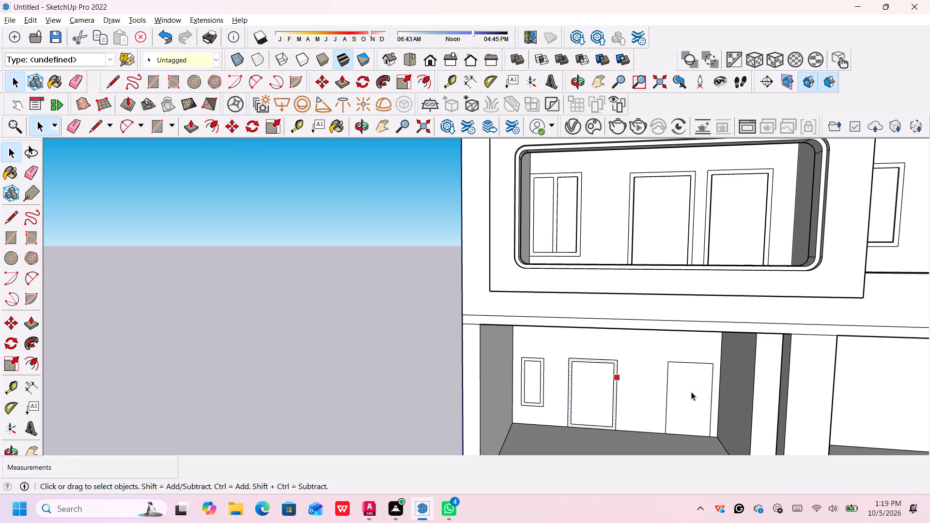
Offset the second door rectangle on the left bay's back wall inward by 6" to outline its frame.
{"action": "left_click", "coordinate": [679, 387]}
{"action": "key", "text": "o"}
{"action": "key", "text": "f"}
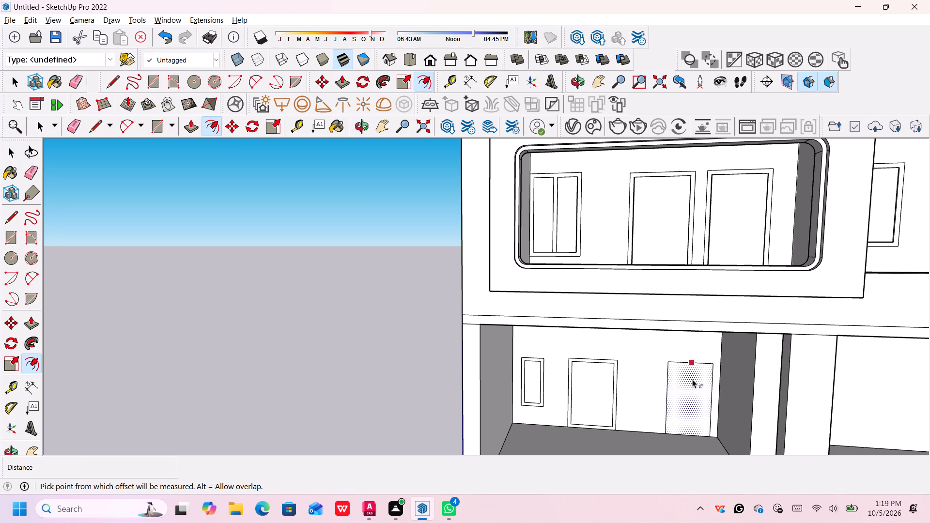
{"action": "left_click", "coordinate": [712, 363]}
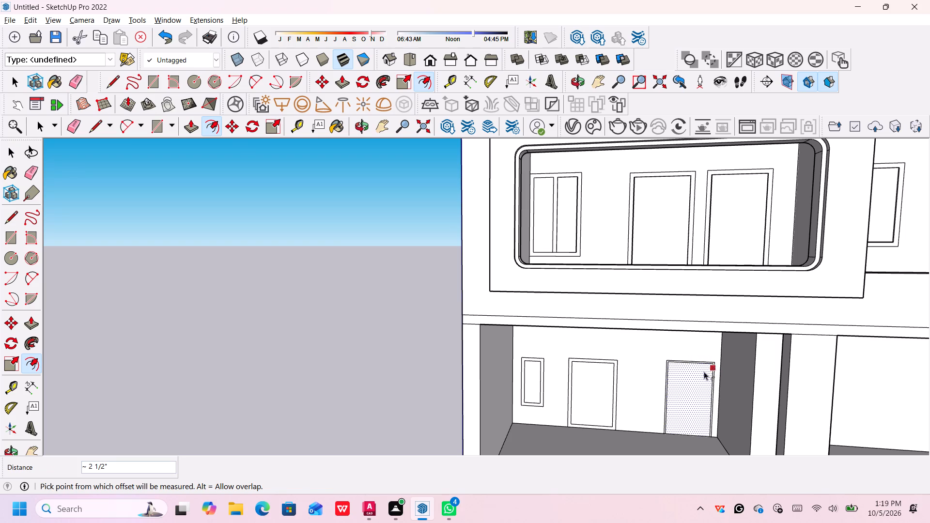
{"action": "scroll", "coordinate": [695, 381], "scroll_direction": "up", "scroll_amount": 2}
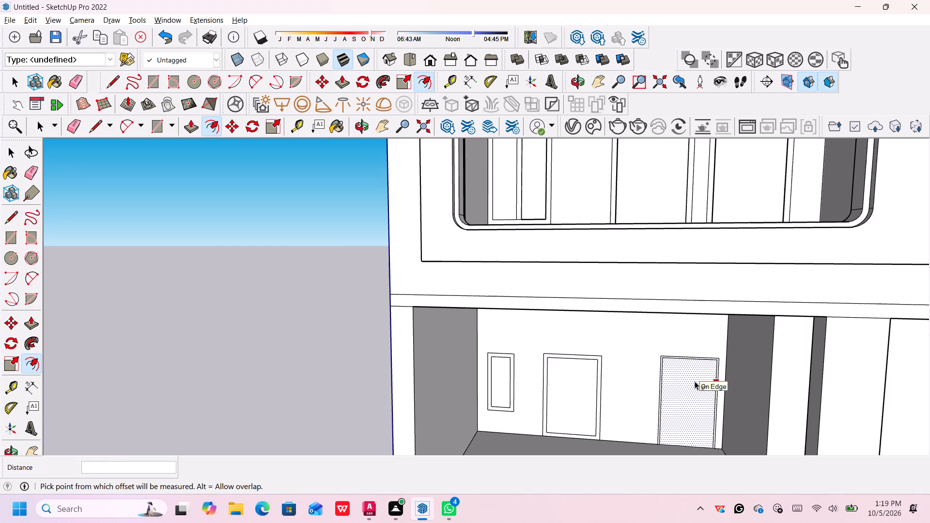
{"action": "scroll", "coordinate": [695, 381], "scroll_direction": "up", "scroll_amount": 4}
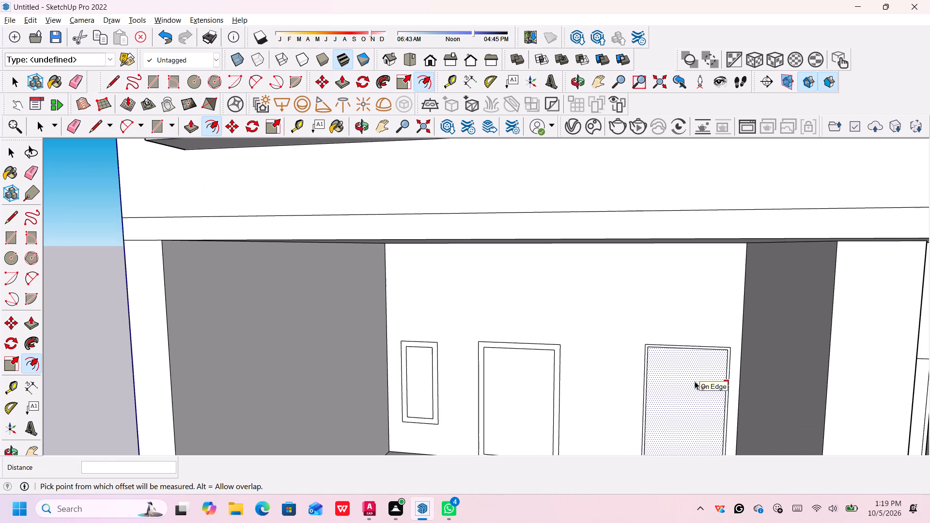
{"action": "scroll", "coordinate": [695, 381], "scroll_direction": "down", "scroll_amount": 3}
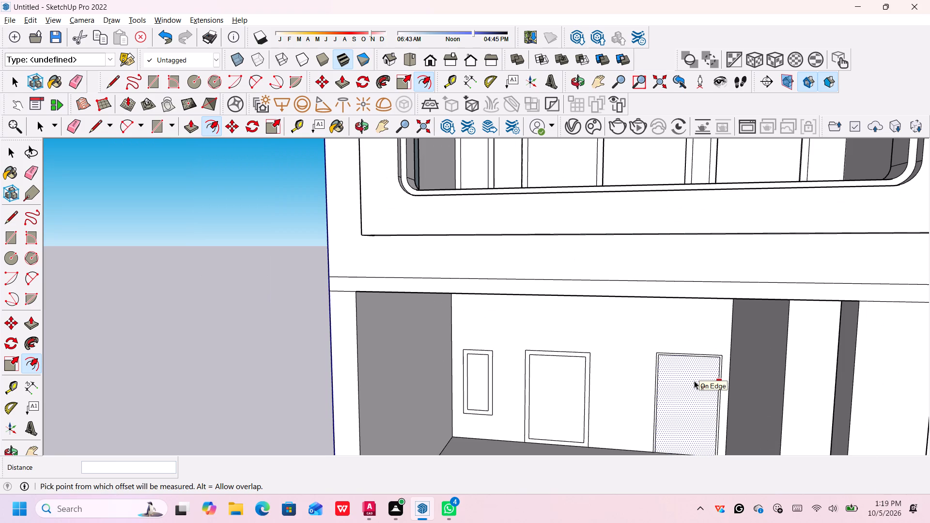
{"action": "type", "text": "6\""}
{"action": "key", "text": "Return"}
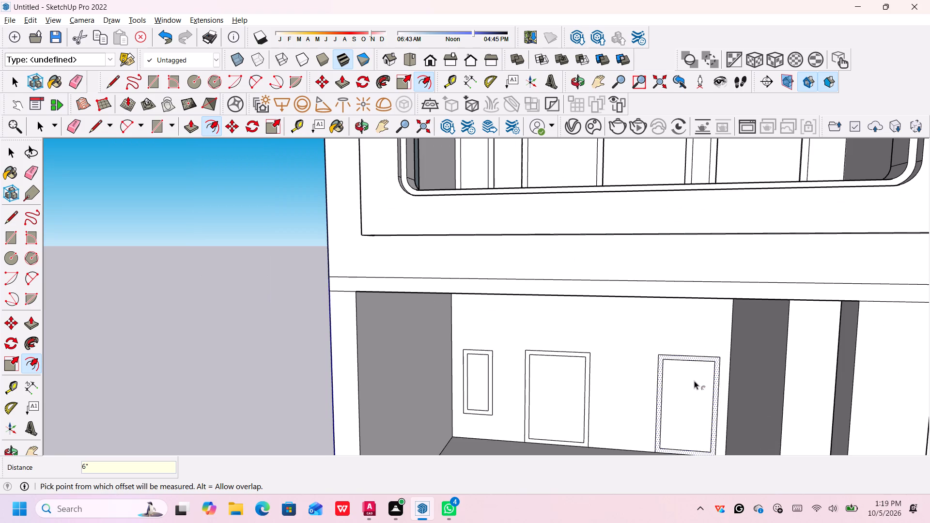
{"action": "scroll", "coordinate": [693, 379], "scroll_direction": "down", "scroll_amount": 5}
{"action": "scroll", "coordinate": [828, 394], "scroll_direction": "down", "scroll_amount": 1}
{"action": "key", "text": "space"}
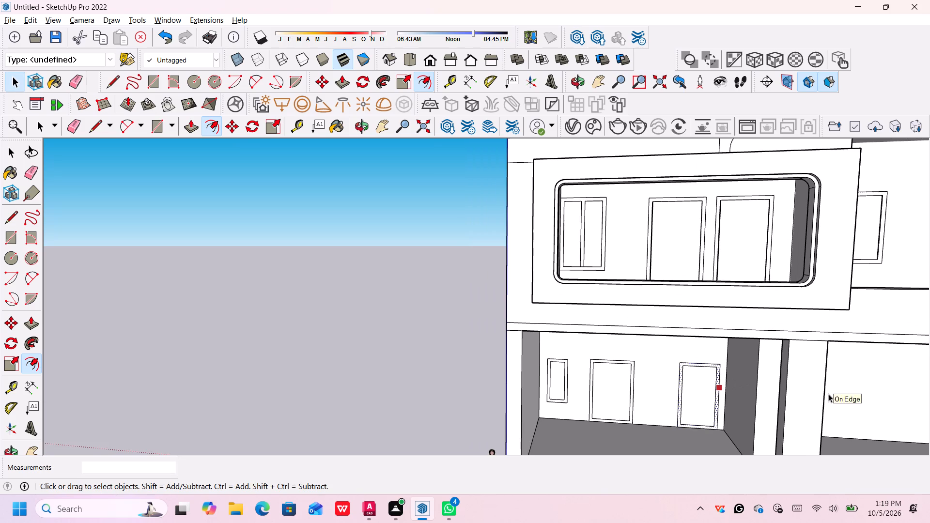
Offset the door rectangle on the right bay's ground-floor back wall inward by 6" to outline its frame.
{"action": "scroll", "coordinate": [853, 392], "scroll_direction": "down", "scroll_amount": 1}
{"action": "middle_click_drag", "start_coordinate": [853, 392], "coordinate": [849, 396]}
{"action": "scroll", "coordinate": [852, 400], "scroll_direction": "down", "scroll_amount": 4}
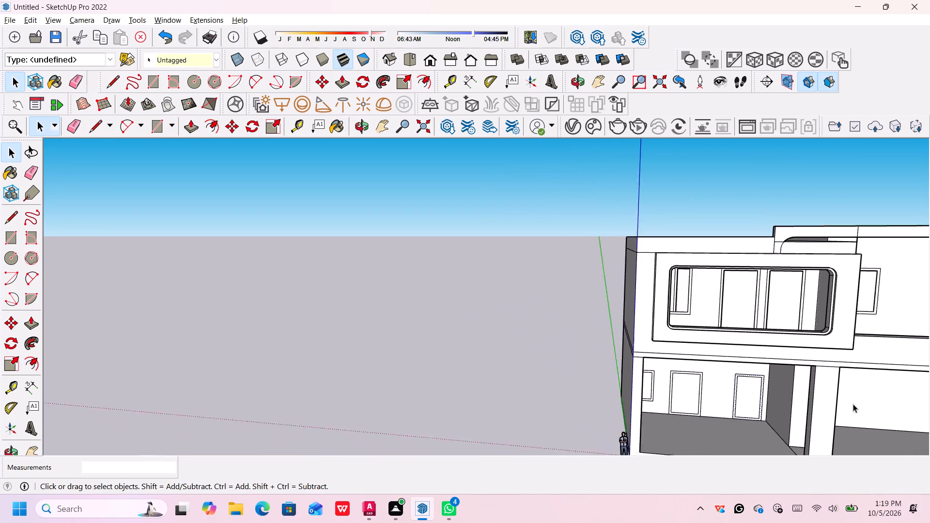
{"action": "scroll", "coordinate": [853, 404], "scroll_direction": "down", "scroll_amount": 2}
{"action": "middle_click_drag", "start_coordinate": [752, 417], "coordinate": [740, 405]}
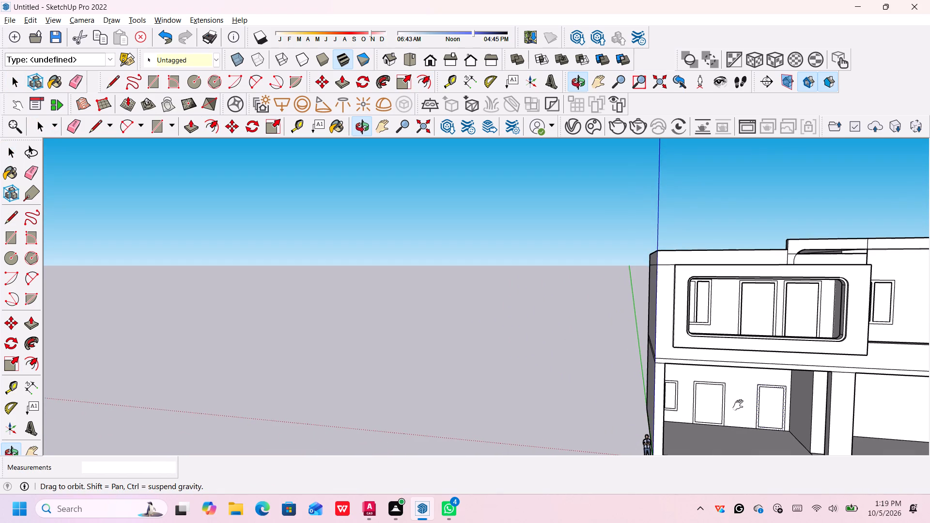
{"action": "middle_click_drag", "start_coordinate": [740, 405], "coordinate": [403, 387]}
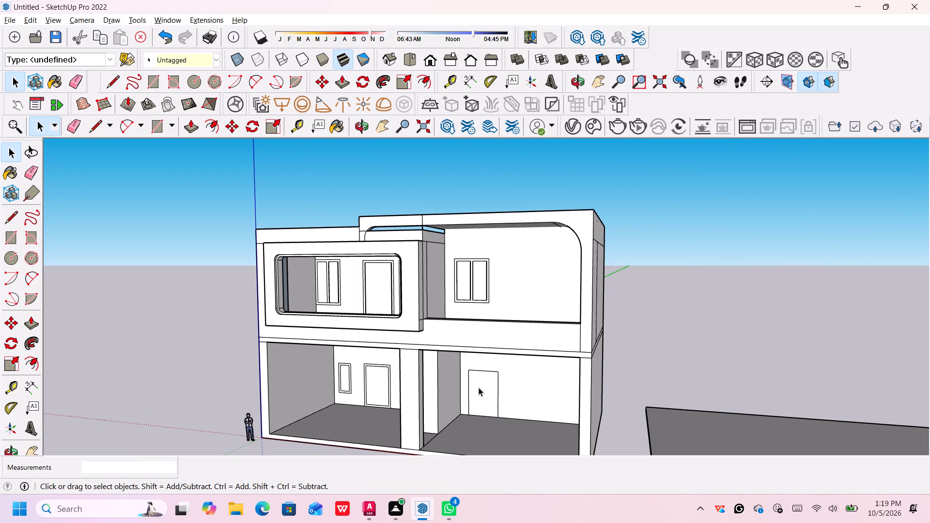
{"action": "scroll", "coordinate": [479, 386], "scroll_direction": "up", "scroll_amount": 4}
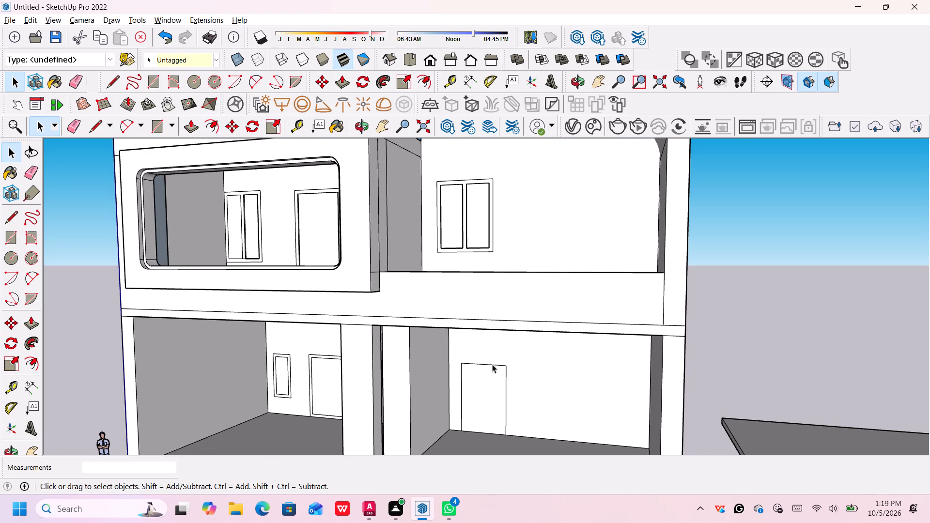
{"action": "left_click", "coordinate": [492, 364]}
{"action": "scroll", "coordinate": [493, 368], "scroll_direction": "up", "scroll_amount": 2}
{"action": "left_click", "coordinate": [489, 385]}
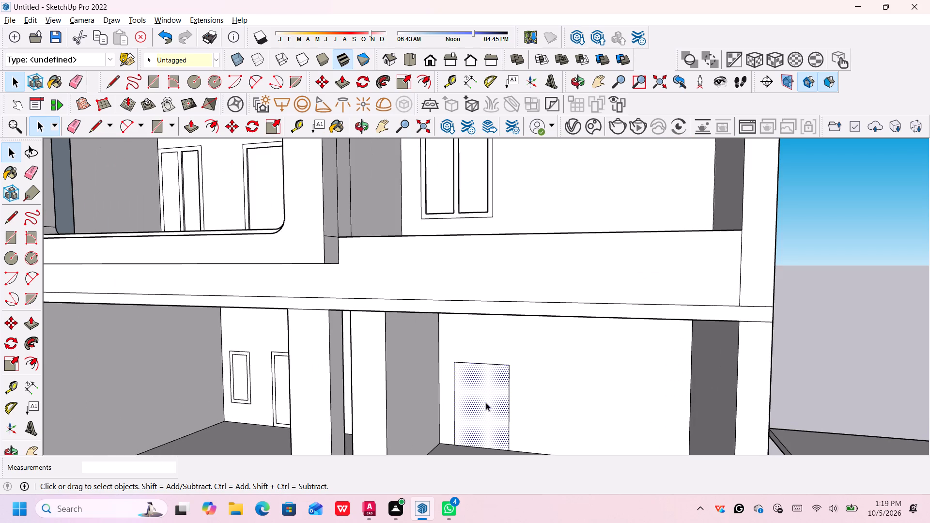
{"action": "type", "text": "of"}
{"action": "key", "text": "space"}
{"action": "left_click", "coordinate": [508, 365]}
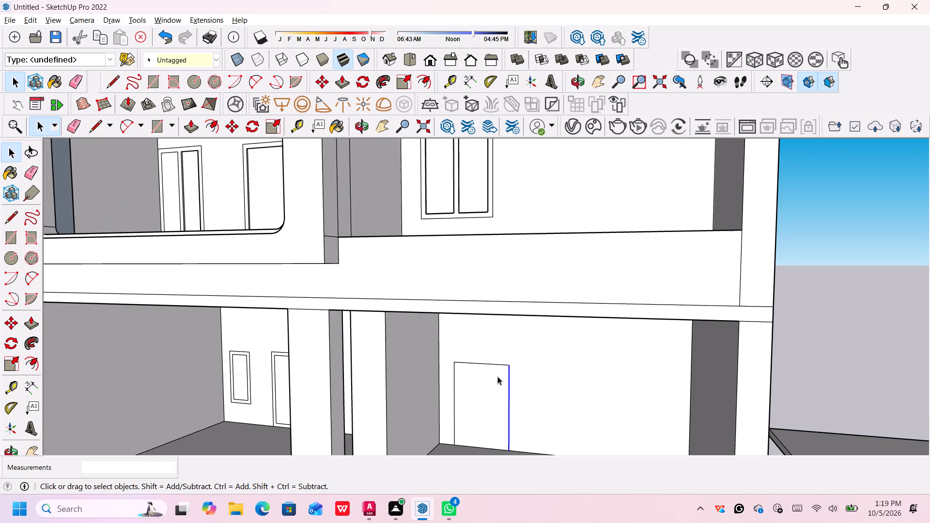
{"action": "left_click", "coordinate": [492, 385]}
{"action": "key", "text": "o"}
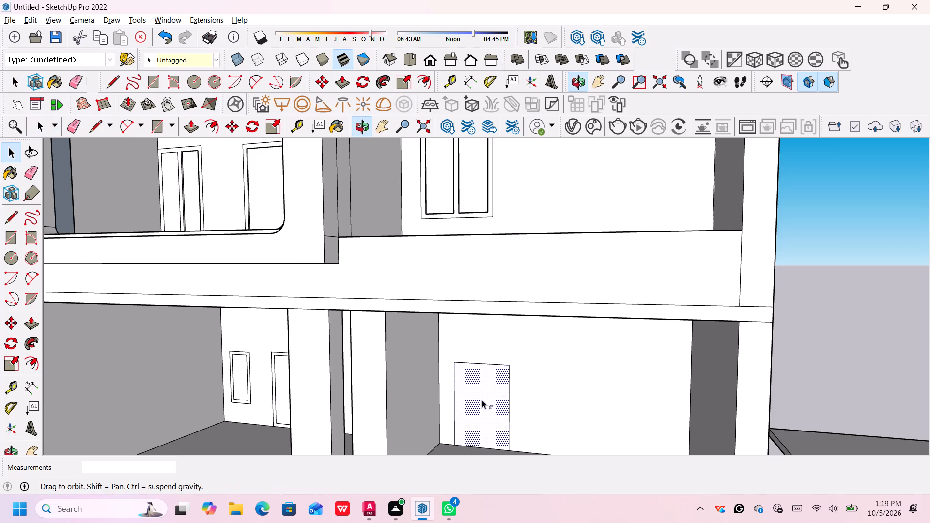
{"action": "key", "text": "f"}
{"action": "left_click", "coordinate": [509, 366]}
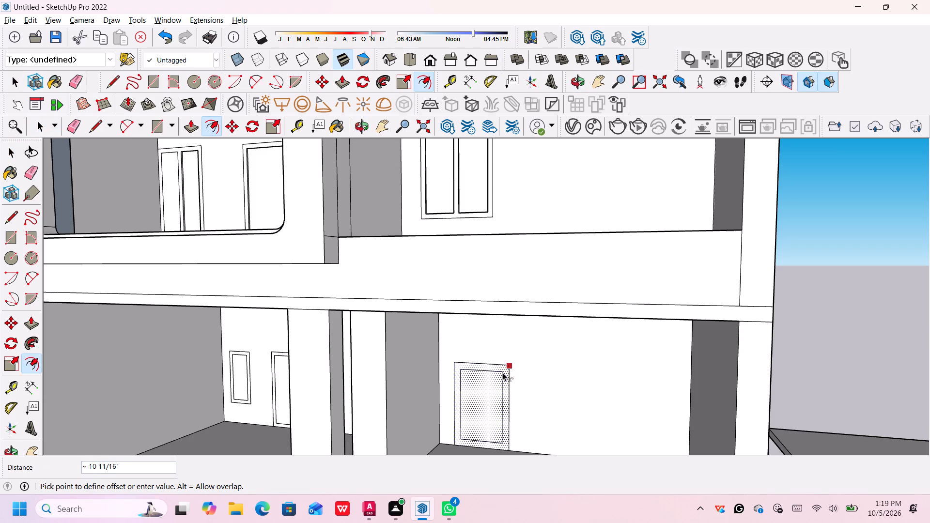
{"action": "type", "text": "6\""}
{"action": "key", "text": "Return"}
Push the inner face of the window on the left bay's ground-floor back wall 2" into the wall.
{"action": "scroll", "coordinate": [490, 399], "scroll_direction": "down", "scroll_amount": 3}
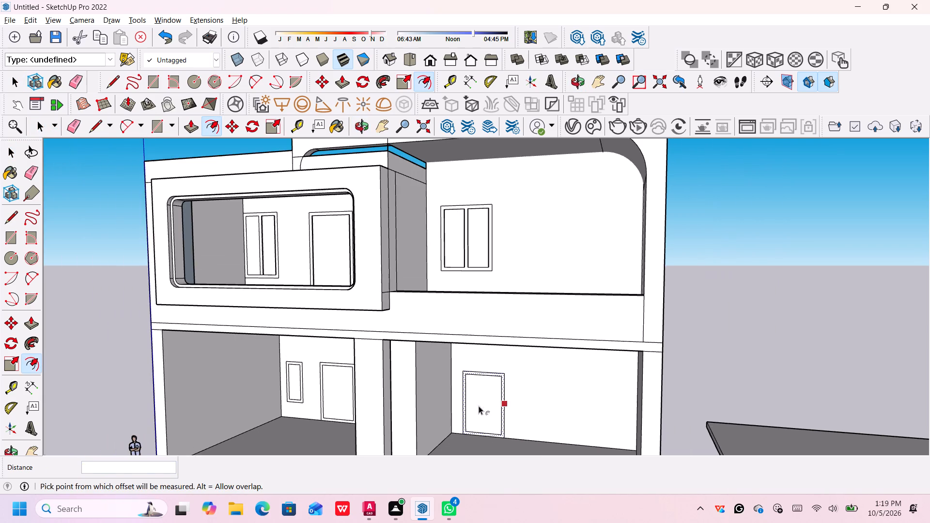
{"action": "middle_click_drag", "start_coordinate": [437, 413], "coordinate": [548, 411]}
{"action": "scroll", "coordinate": [306, 422], "scroll_direction": "down", "scroll_amount": 5}
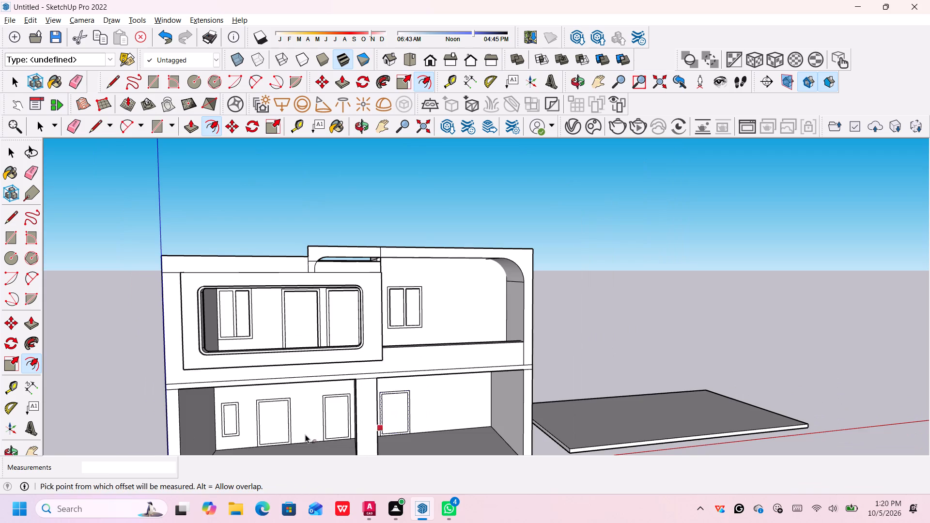
{"action": "middle_click_drag", "start_coordinate": [305, 434], "coordinate": [288, 444]}
{"action": "scroll", "coordinate": [285, 432], "scroll_direction": "up", "scroll_amount": 4}
{"action": "key", "text": "space"}
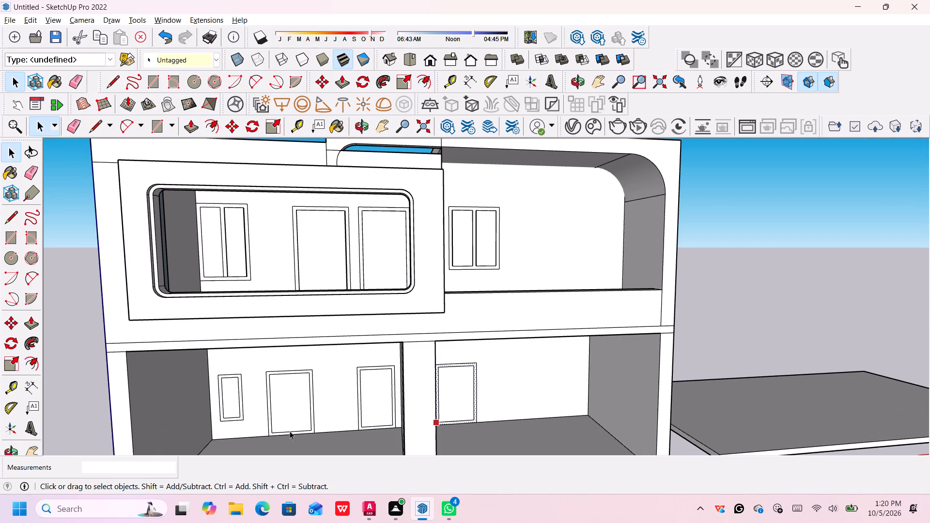
{"action": "scroll", "coordinate": [326, 417], "scroll_direction": "down", "scroll_amount": 1}
{"action": "scroll", "coordinate": [274, 411], "scroll_direction": "up", "scroll_amount": 5}
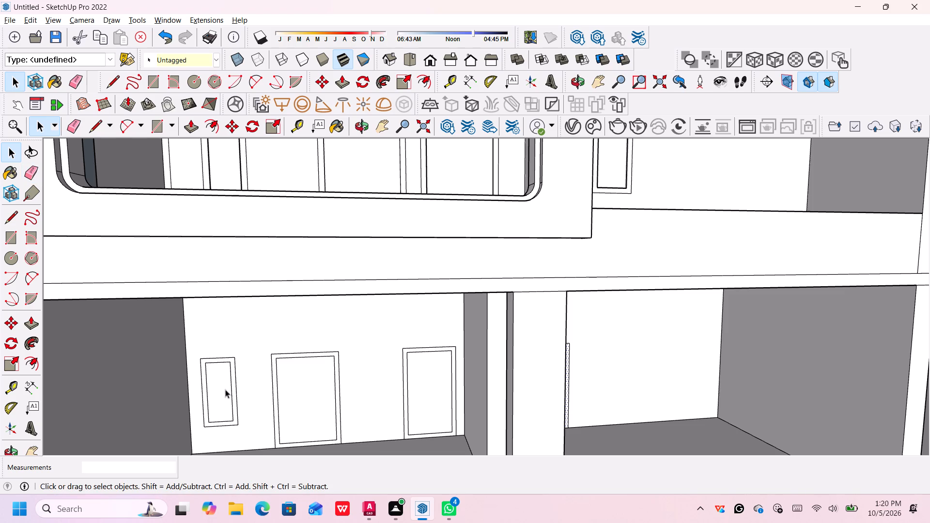
{"action": "key", "text": "p"}
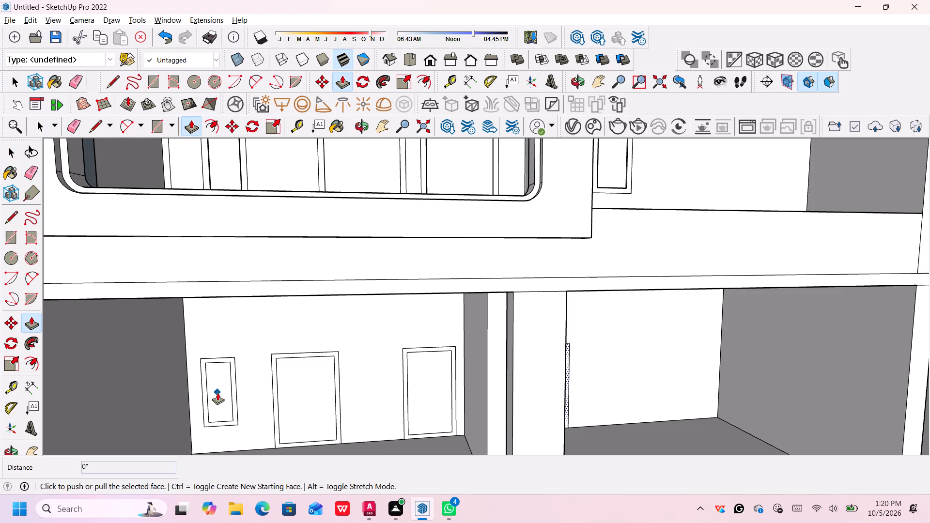
{"action": "key", "text": "space"}
{"action": "left_click", "coordinate": [217, 392]}
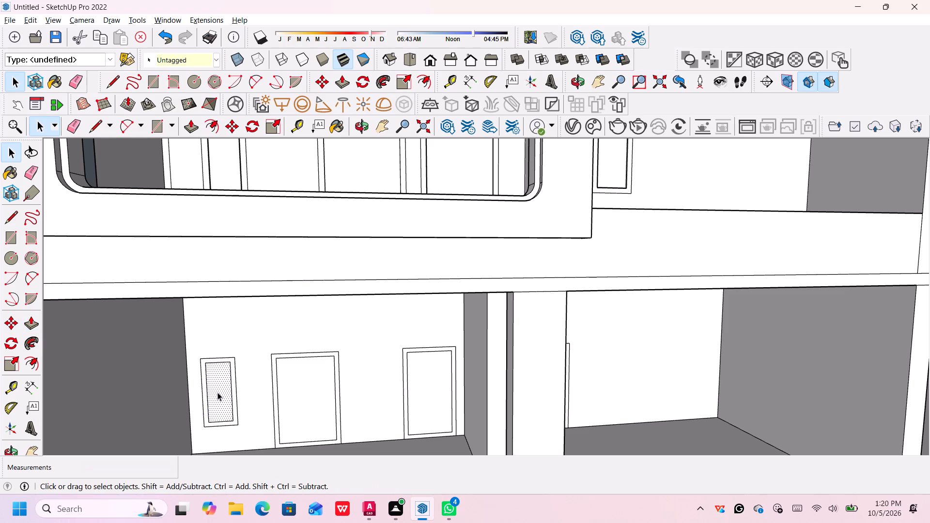
{"action": "key", "text": "p"}
{"action": "left_click", "coordinate": [217, 392]}
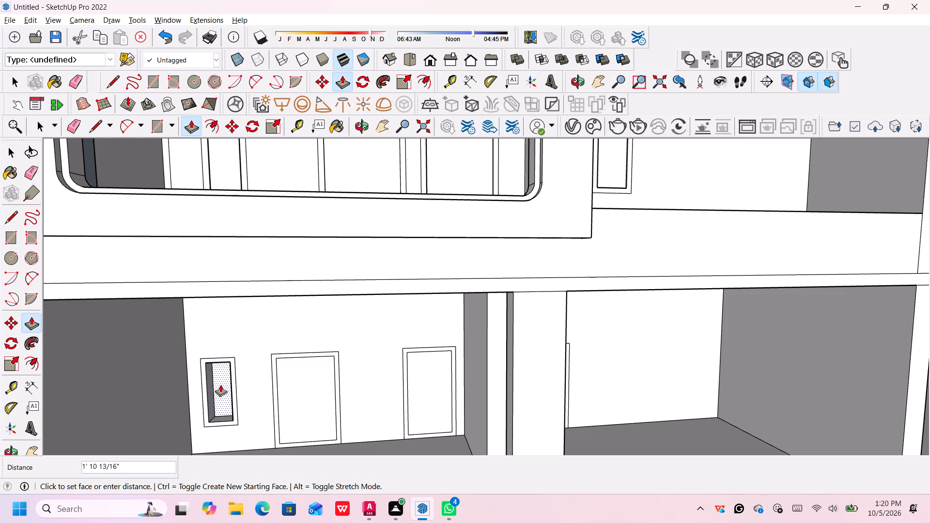
{"action": "key", "text": "2"}
{"action": "key", "text": "shift+quotedbl"}
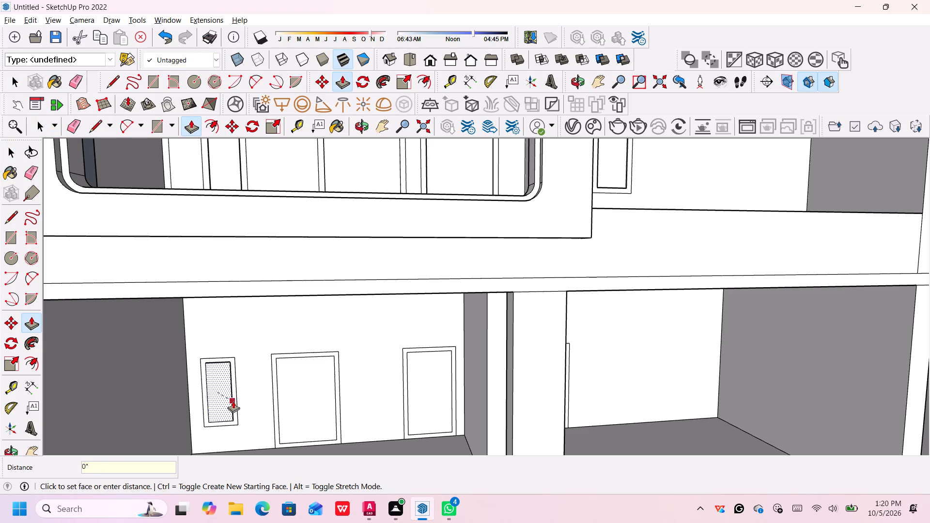
{"action": "key", "text": "2"}
{"action": "key", "text": "shift+quotedbl"}
{"action": "key", "text": "Return"}
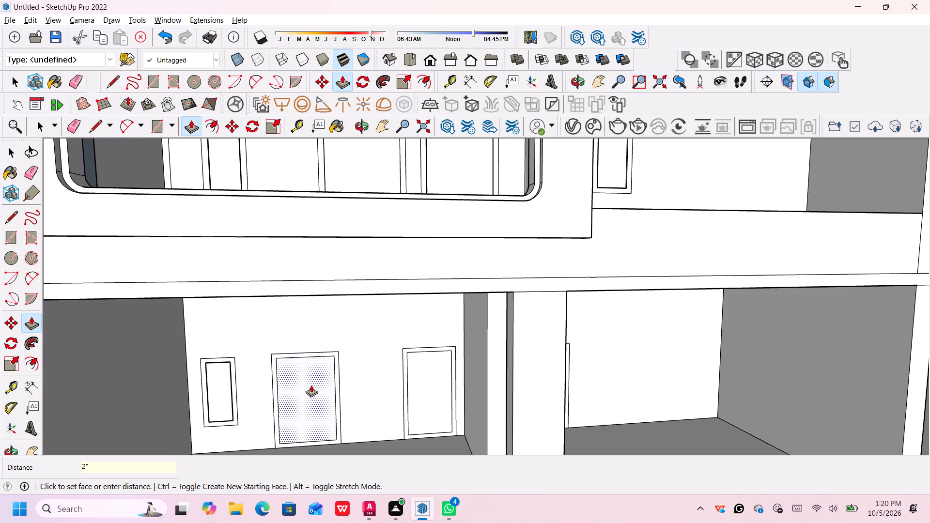
Push the inner panel of the door beside that window 2" into the wall.
{"action": "left_click", "coordinate": [311, 386]}
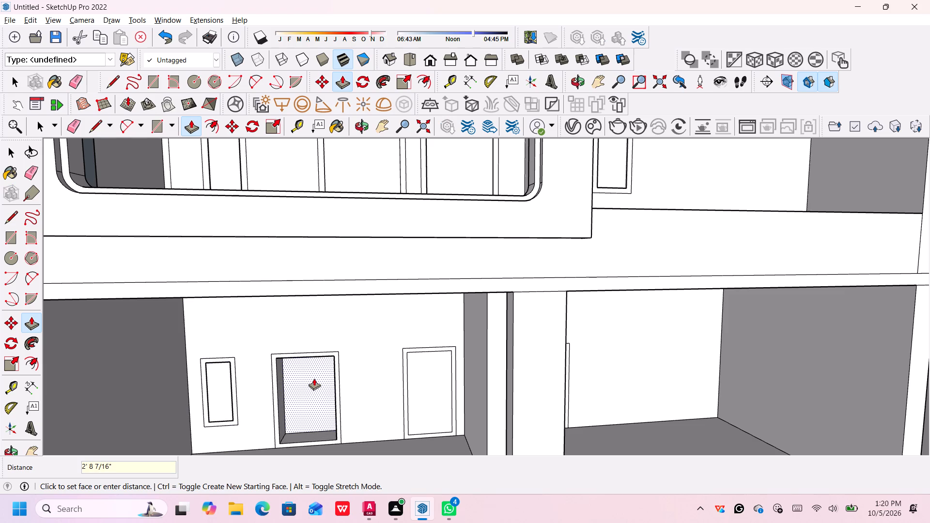
{"action": "key", "text": "2"}
{"action": "key", "text": "shift+quotedbl"}
{"action": "key", "text": "Return"}
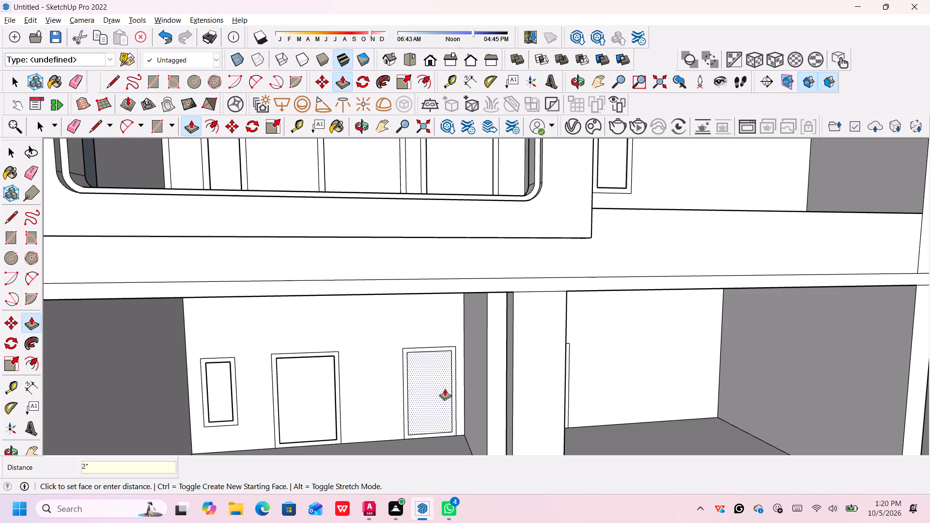
Push the inner panel of the second door on the left bay's ground-floor back wall in by 2".
{"action": "left_click", "coordinate": [444, 388]}
{"action": "key", "text": "2"}
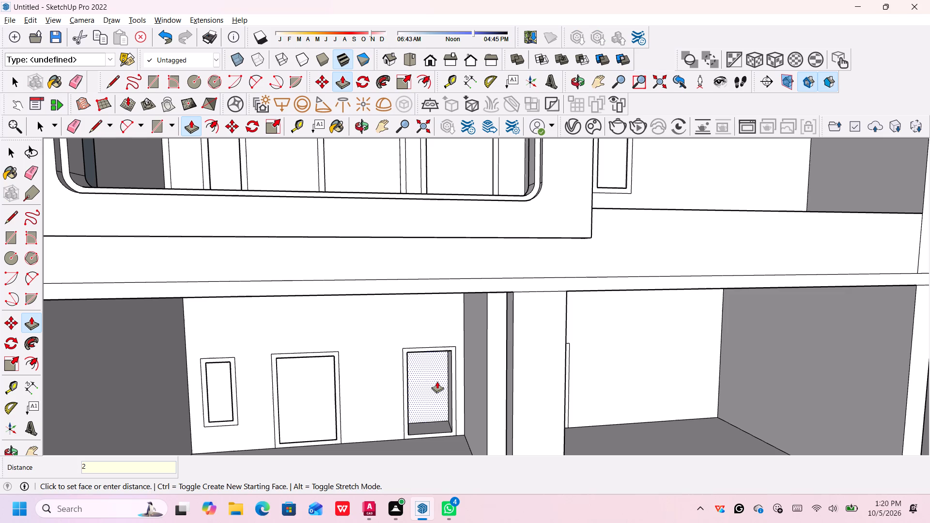
{"action": "key", "text": "shift+quotedbl"}
{"action": "key", "text": "Return"}
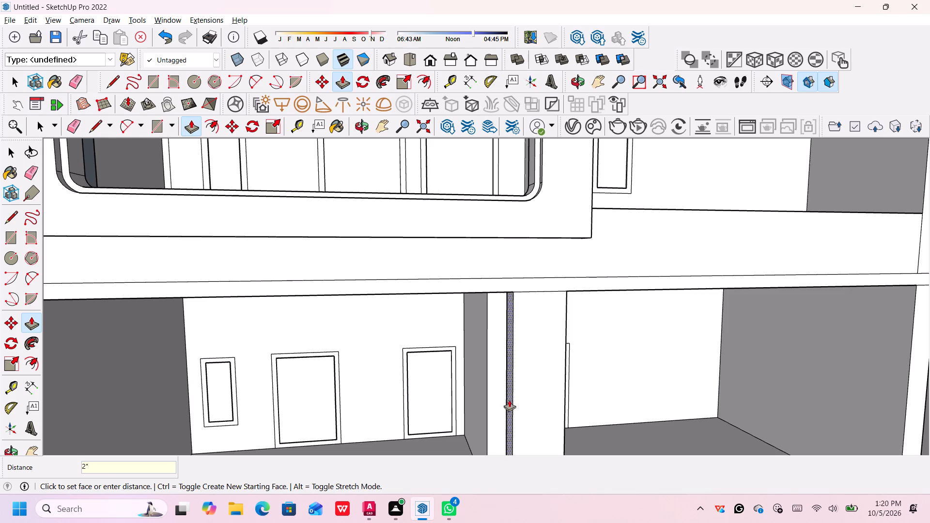
Push the inner door panel on the right bay's ground-floor back wall in by 2".
{"action": "scroll", "coordinate": [518, 401], "scroll_direction": "down", "scroll_amount": 2}
{"action": "middle_click_drag", "start_coordinate": [533, 390], "coordinate": [417, 394]}
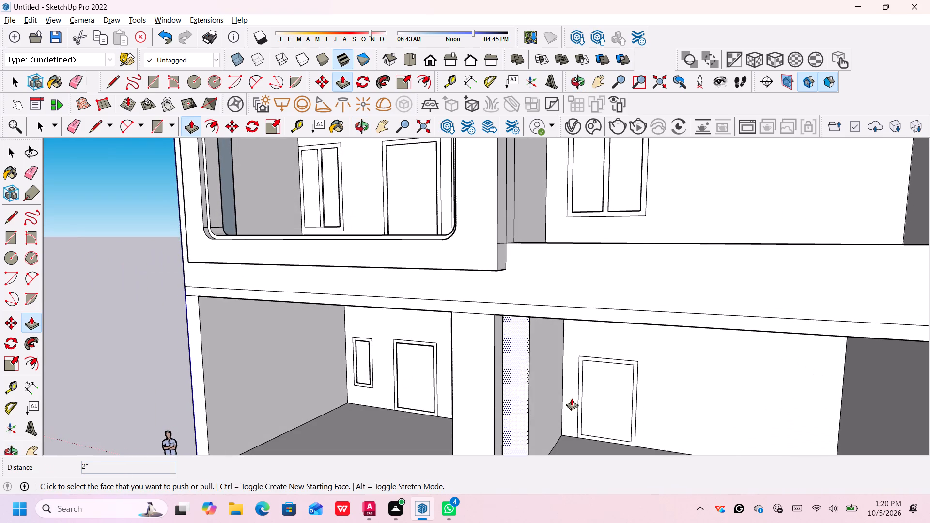
{"action": "left_click", "coordinate": [606, 397]}
{"action": "key", "text": "2"}
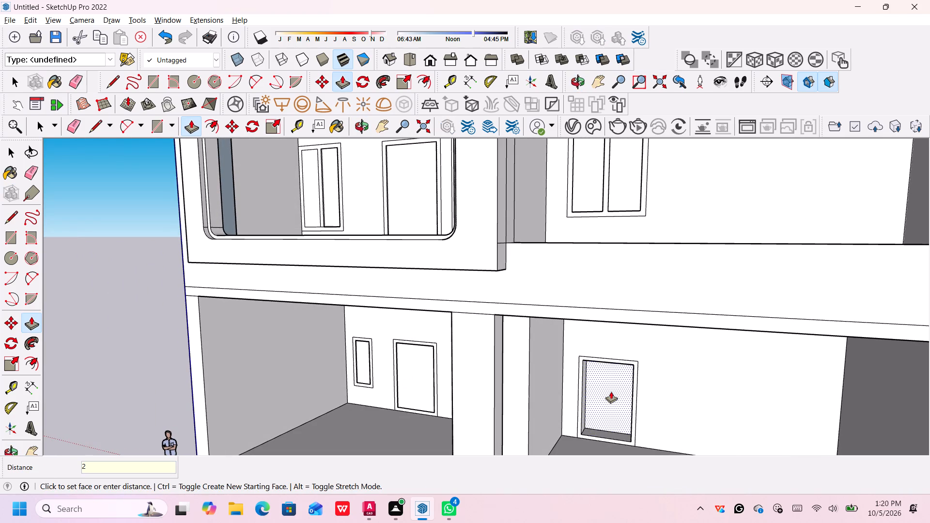
{"action": "key", "text": "shift+quotedbl"}
{"action": "key", "text": "Return"}
Examine the whole house from several angles, checking the window and door openings on both floors.
{"action": "scroll", "coordinate": [611, 398], "scroll_direction": "down", "scroll_amount": 12}
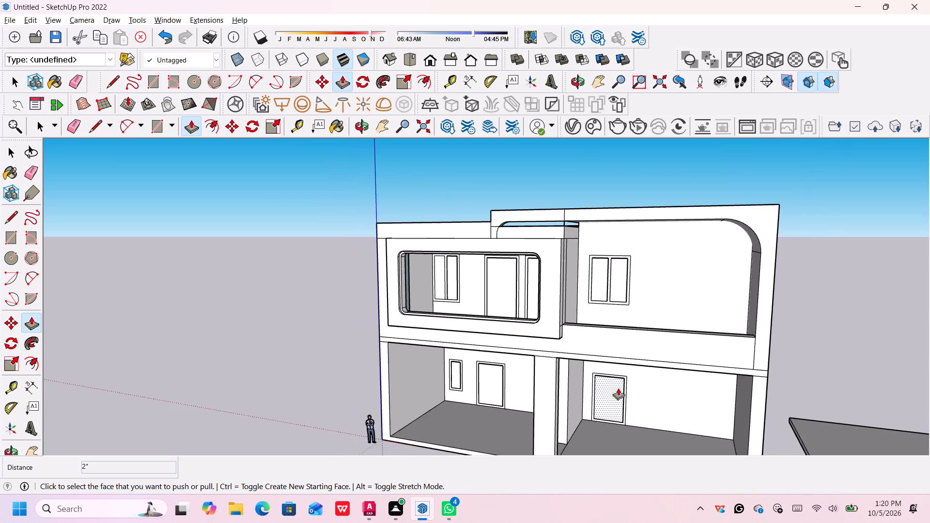
{"action": "scroll", "coordinate": [618, 388], "scroll_direction": "down", "scroll_amount": 4}
{"action": "middle_click_drag", "start_coordinate": [462, 445], "coordinate": [541, 422]}
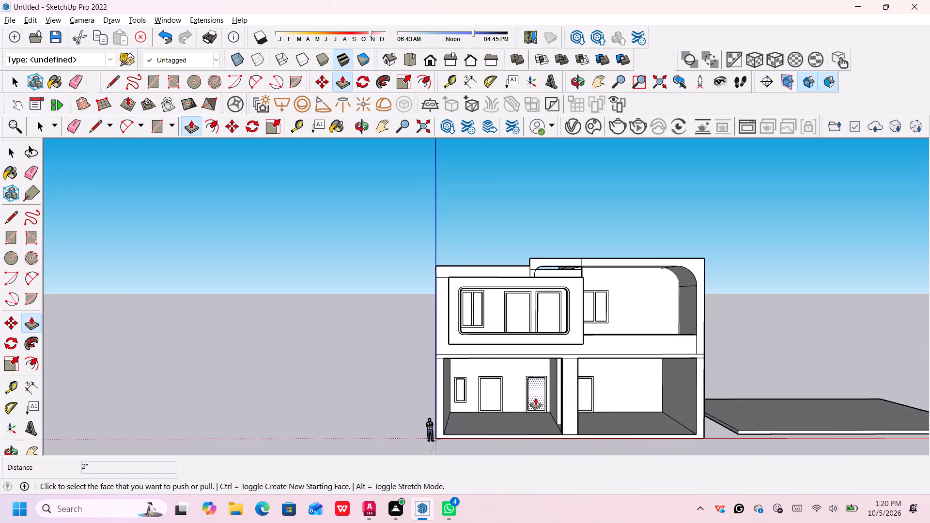
{"action": "middle_click_drag", "start_coordinate": [535, 365], "coordinate": [569, 439]}
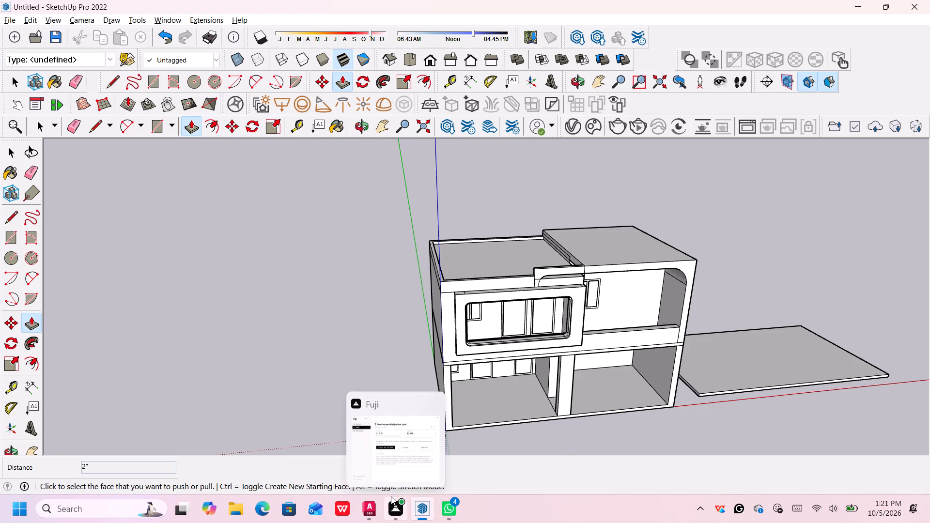
{"action": "middle_click_drag", "start_coordinate": [727, 347], "coordinate": [559, 357]}
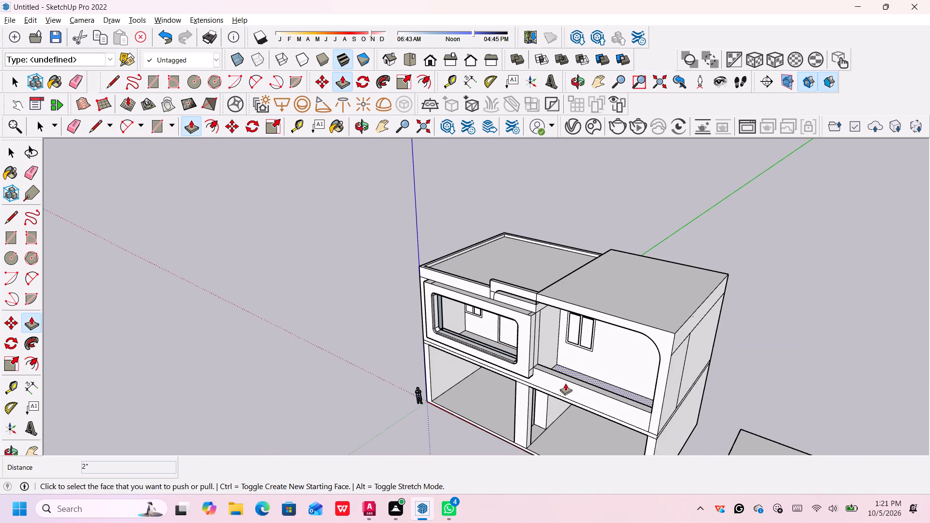
{"action": "scroll", "coordinate": [565, 384], "scroll_direction": "down", "scroll_amount": 3}
{"action": "middle_click_drag", "start_coordinate": [575, 415], "coordinate": [613, 336]}
{"action": "scroll", "coordinate": [592, 372], "scroll_direction": "up", "scroll_amount": 5}
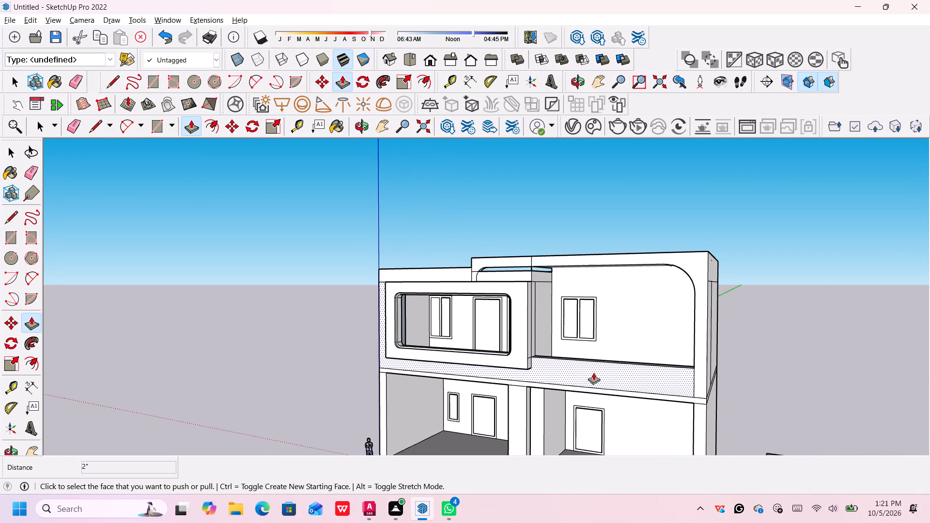
{"action": "key", "text": "space"}
{"action": "scroll", "coordinate": [617, 322], "scroll_direction": "up", "scroll_amount": 3}
{"action": "middle_click_drag", "start_coordinate": [581, 335], "coordinate": [583, 336]}
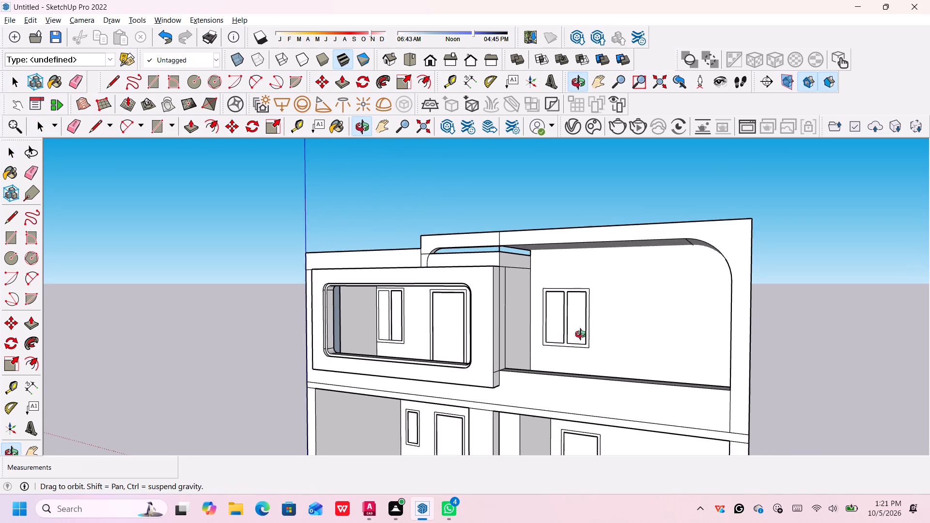
{"action": "middle_click_drag", "start_coordinate": [583, 336], "coordinate": [646, 326]}
{"action": "middle_click_drag", "start_coordinate": [637, 322], "coordinate": [650, 371]}
{"action": "middle_click_drag", "start_coordinate": [593, 315], "coordinate": [521, 263]}
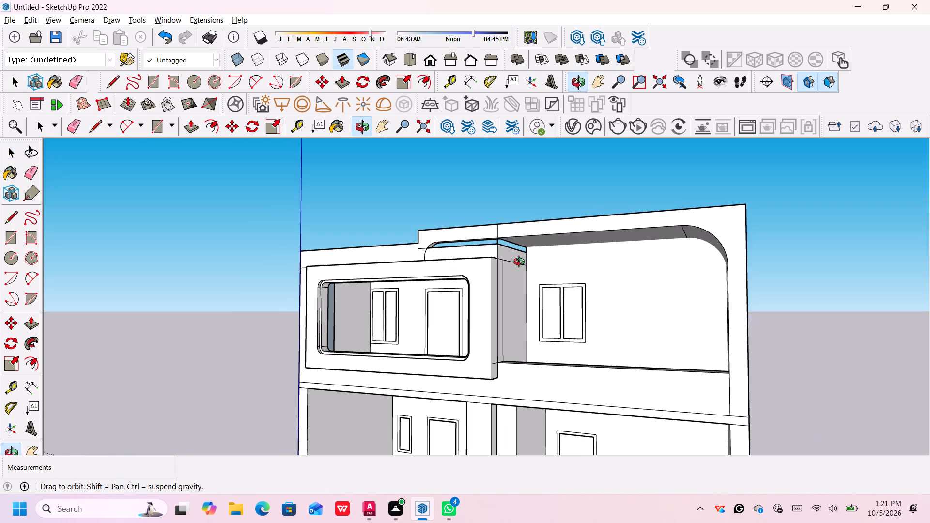
{"action": "middle_click_drag", "start_coordinate": [521, 263], "coordinate": [520, 262]}
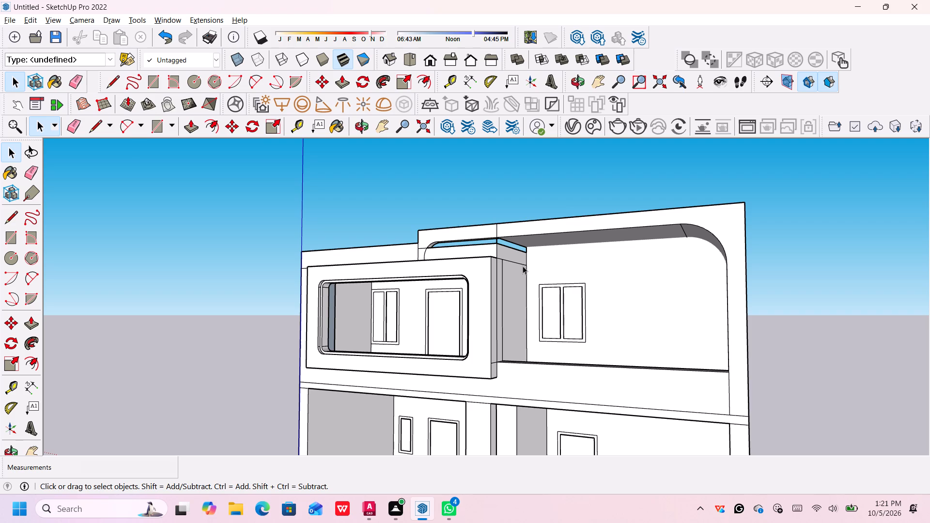
{"action": "scroll", "coordinate": [505, 286], "scroll_direction": "down", "scroll_amount": 8}
{"action": "middle_click_drag", "start_coordinate": [458, 336], "coordinate": [566, 354]}
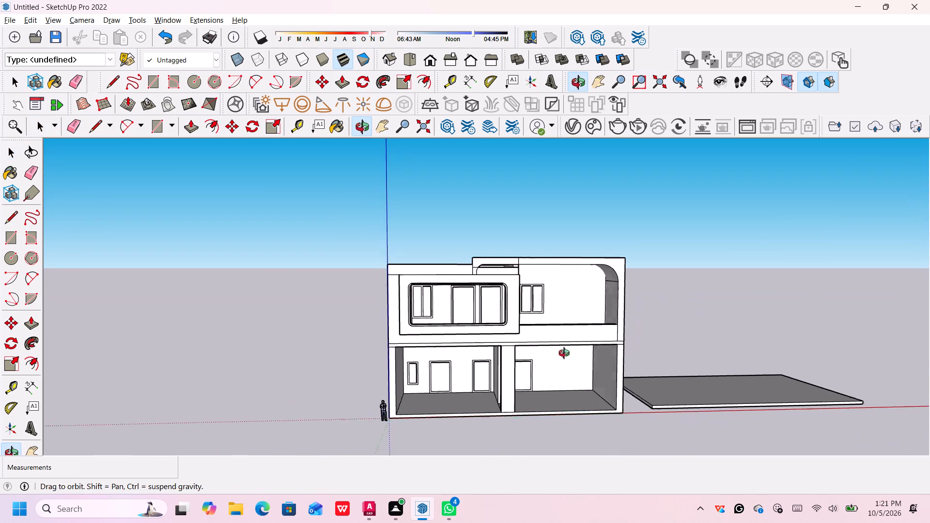
{"action": "middle_click_drag", "start_coordinate": [566, 354], "coordinate": [572, 354]}
{"action": "middle_click_drag", "start_coordinate": [409, 369], "coordinate": [446, 357]}
{"action": "scroll", "coordinate": [451, 427], "scroll_direction": "up", "scroll_amount": 1}
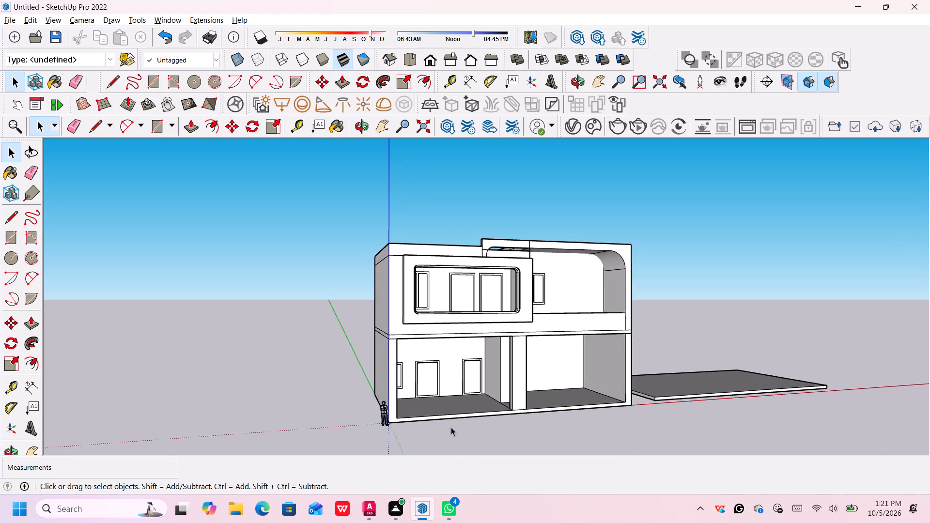
Browse the Brick, Cladding and Siding, Asphalt and Concrete, and Carpet, Fabrics, Leathers material collections for a facade finish.
{"action": "scroll", "coordinate": [451, 427], "scroll_direction": "up", "scroll_amount": 1}
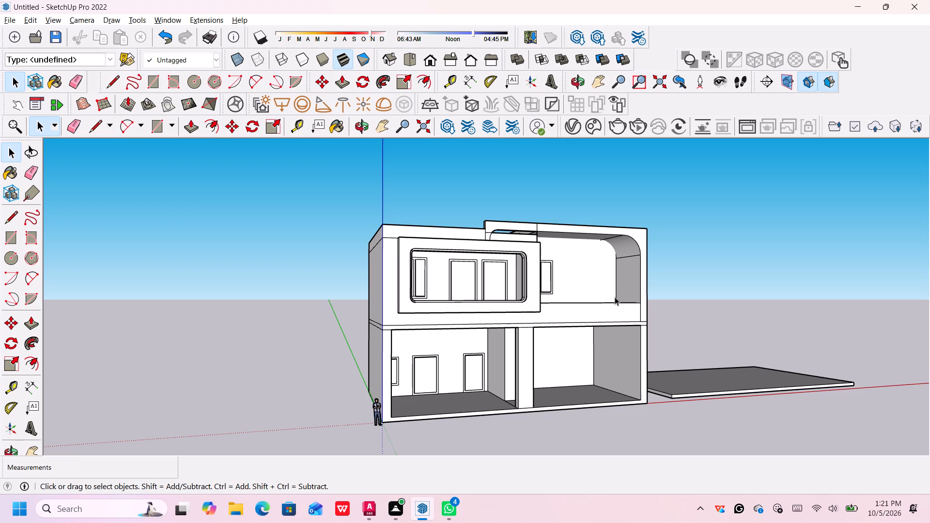
{"action": "key", "text": "b"}
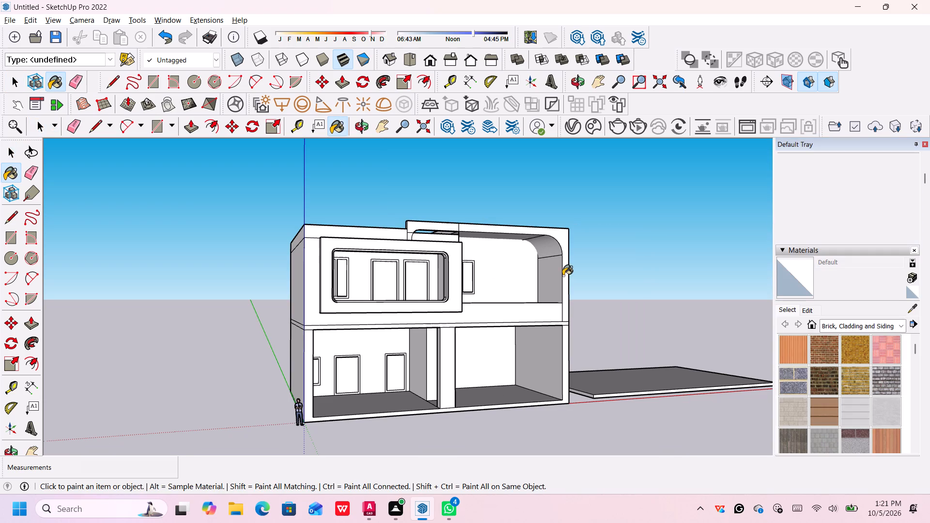
{"action": "scroll", "coordinate": [856, 374], "scroll_direction": "down", "scroll_amount": 4}
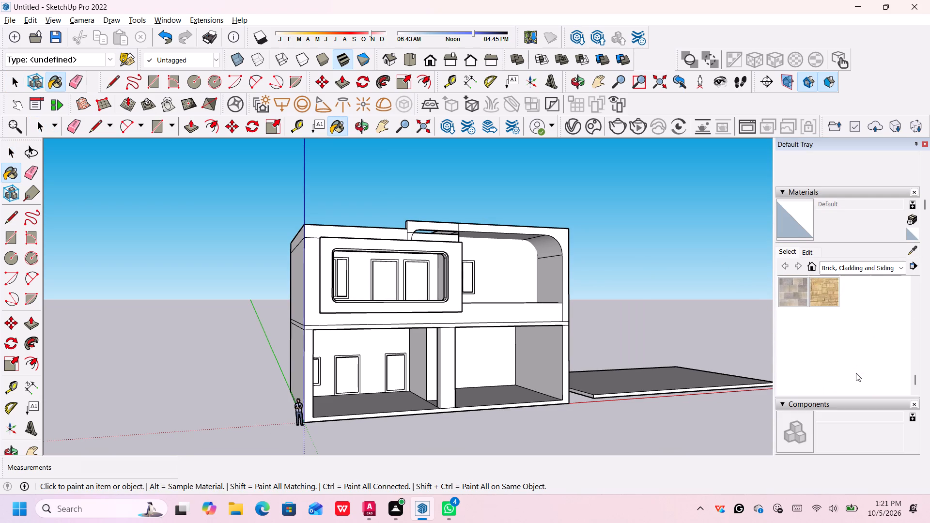
{"action": "scroll", "coordinate": [853, 369], "scroll_direction": "up", "scroll_amount": 5}
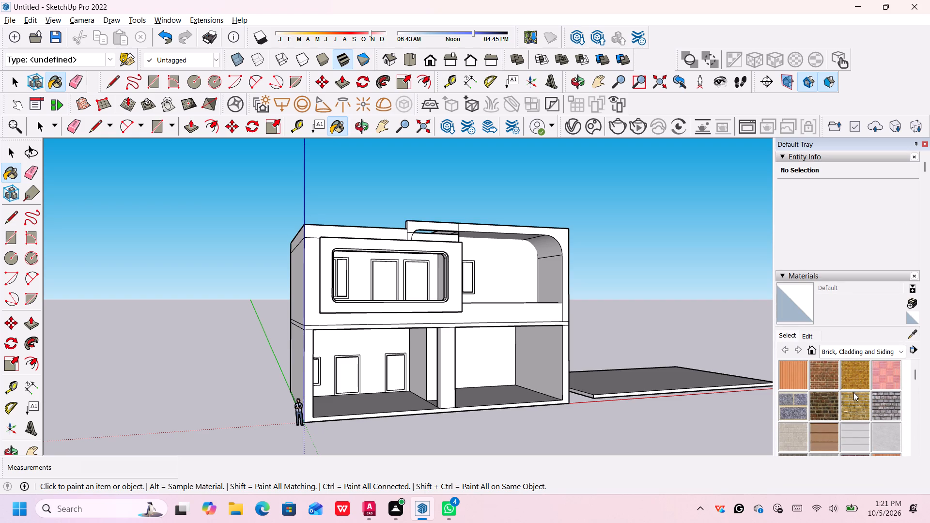
{"action": "scroll", "coordinate": [859, 386], "scroll_direction": "down", "scroll_amount": 3}
{"action": "scroll", "coordinate": [853, 396], "scroll_direction": "up", "scroll_amount": 6}
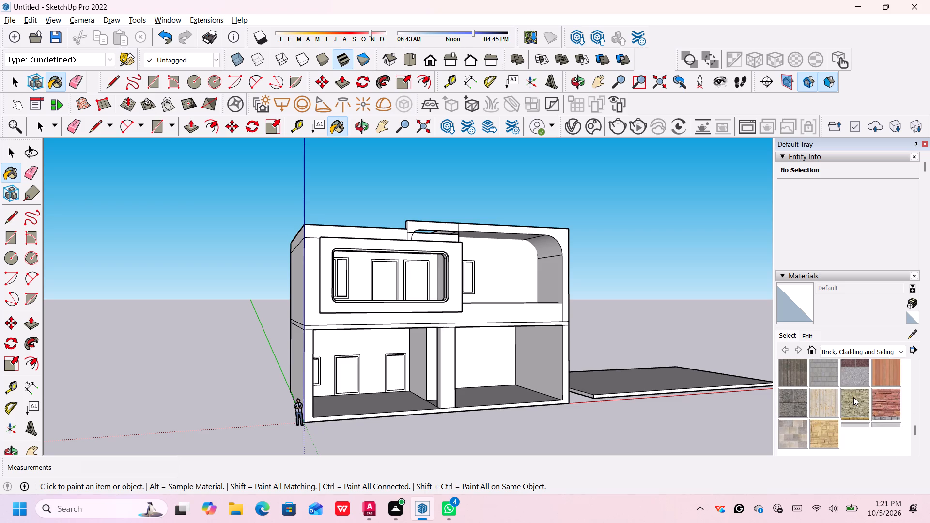
{"action": "left_click", "coordinate": [899, 350]}
{"action": "left_click", "coordinate": [876, 361]}
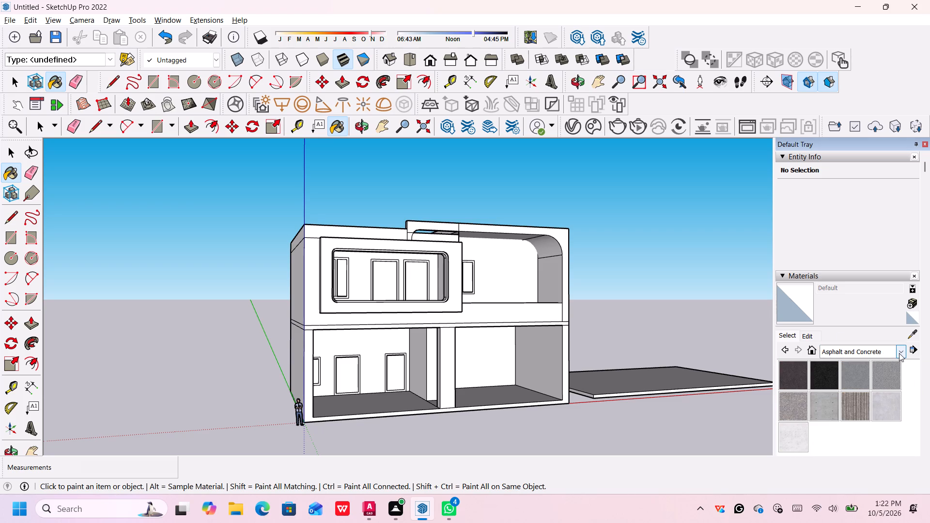
{"action": "left_click", "coordinate": [899, 353]}
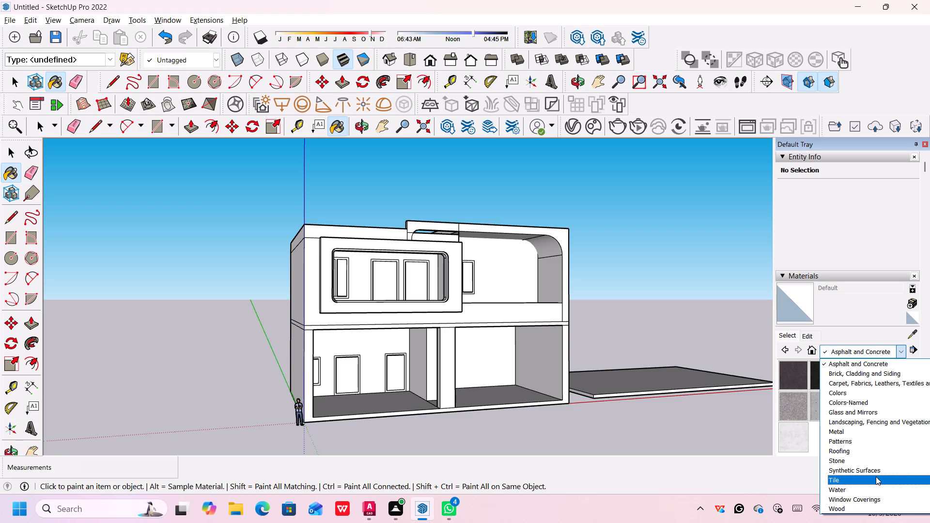
{"action": "left_click", "coordinate": [892, 387]}
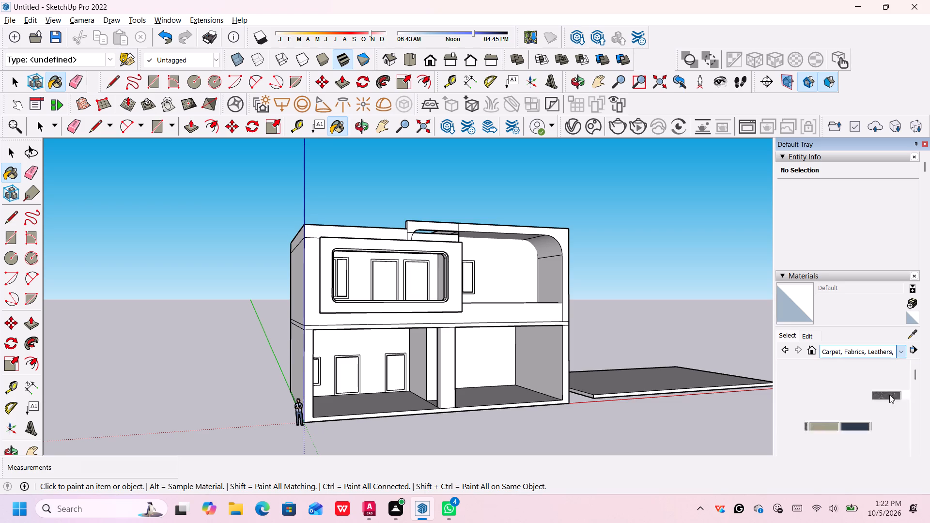
{"action": "left_click", "coordinate": [899, 352]}
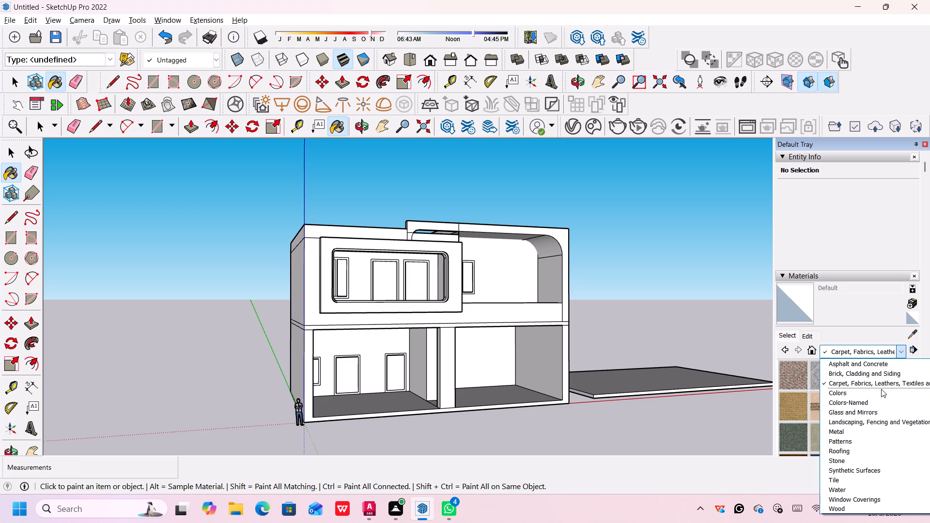
Paint the front face of the upper floor's projecting window frame with Color I02 from the Colors collection.
{"action": "left_click", "coordinate": [881, 389]}
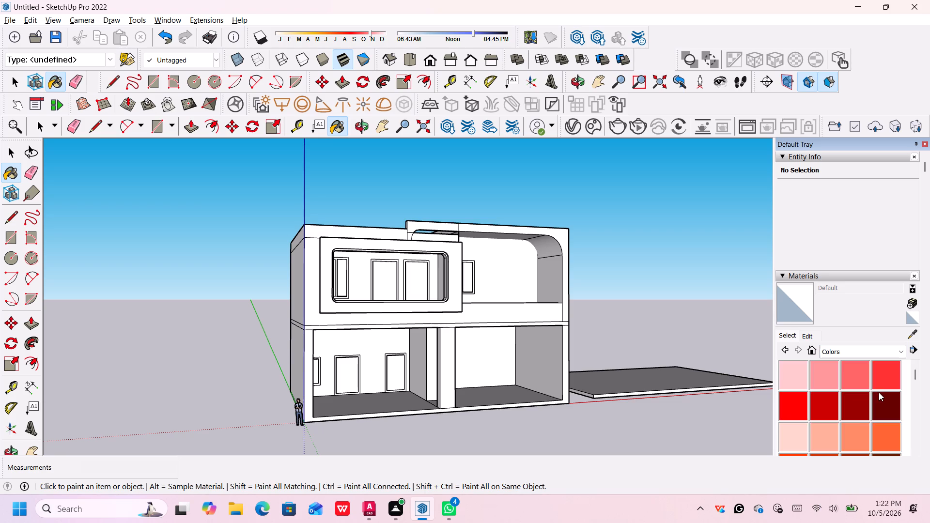
{"action": "scroll", "coordinate": [865, 401], "scroll_direction": "down", "scroll_amount": 13}
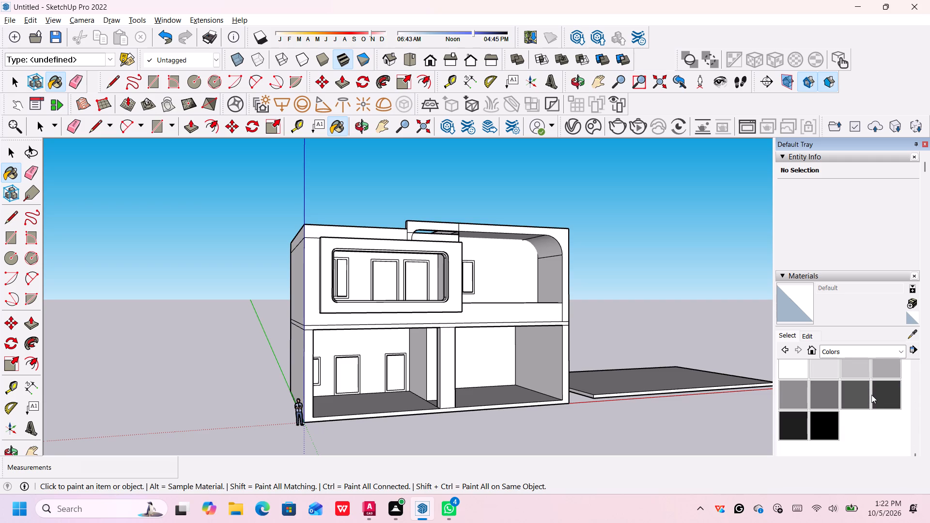
{"action": "scroll", "coordinate": [850, 410], "scroll_direction": "up", "scroll_amount": 1}
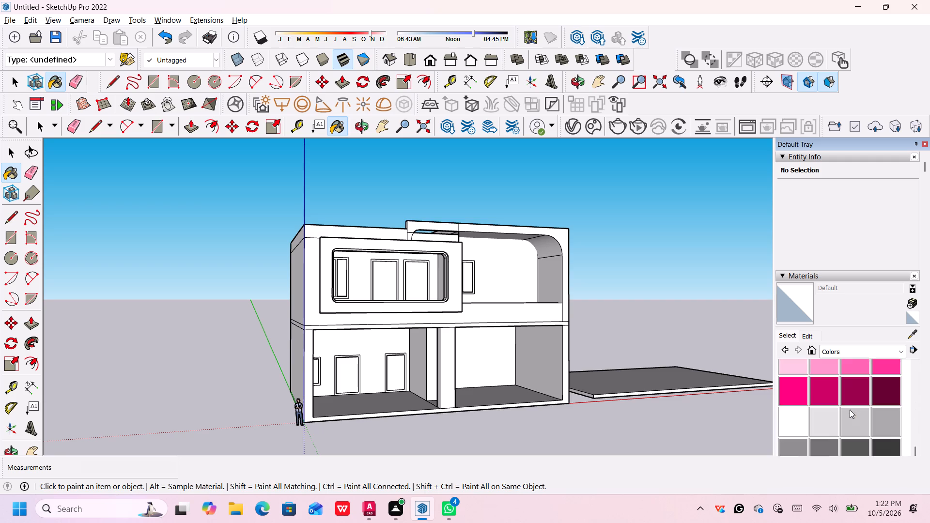
{"action": "scroll", "coordinate": [850, 410], "scroll_direction": "up", "scroll_amount": 1}
{"action": "scroll", "coordinate": [854, 403], "scroll_direction": "down", "scroll_amount": 2}
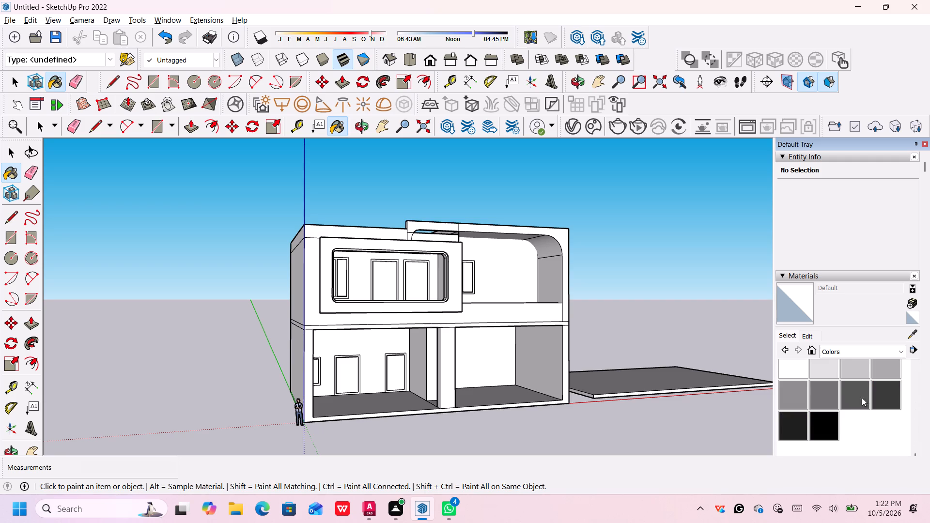
{"action": "scroll", "coordinate": [847, 431], "scroll_direction": "up", "scroll_amount": 3}
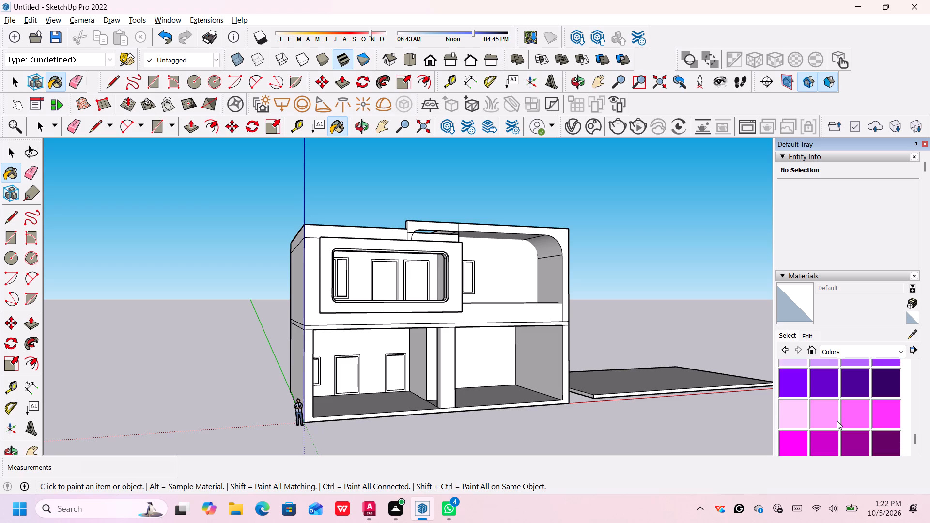
{"action": "scroll", "coordinate": [837, 421], "scroll_direction": "up", "scroll_amount": 2}
{"action": "scroll", "coordinate": [809, 415], "scroll_direction": "down", "scroll_amount": 1}
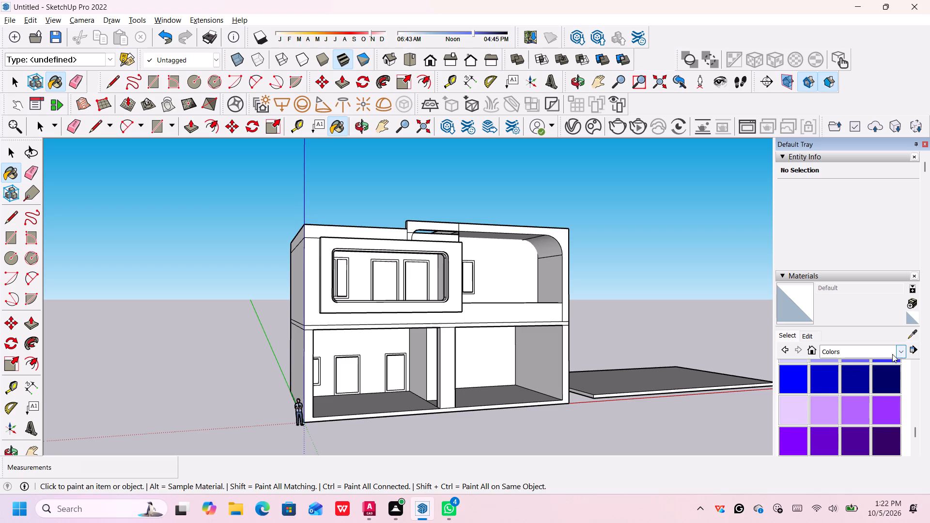
{"action": "scroll", "coordinate": [801, 408], "scroll_direction": "up", "scroll_amount": 1}
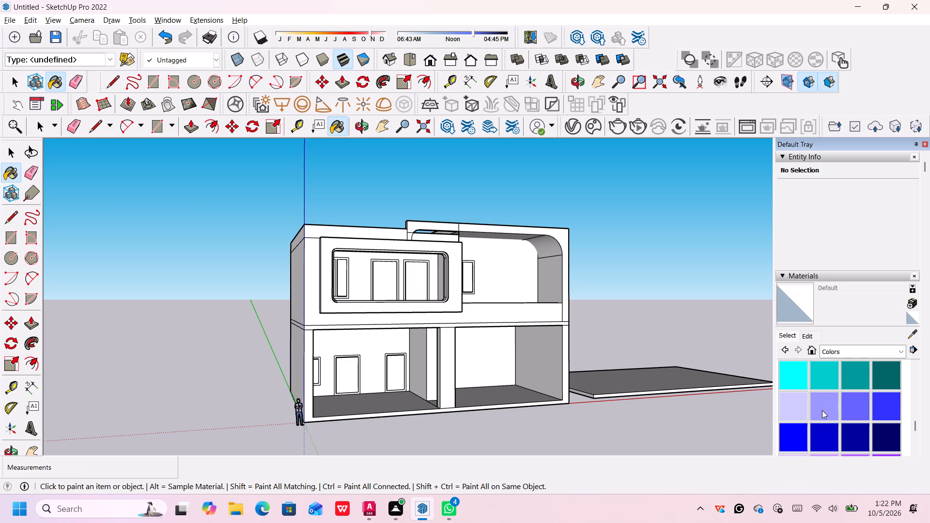
{"action": "left_click", "coordinate": [823, 410]}
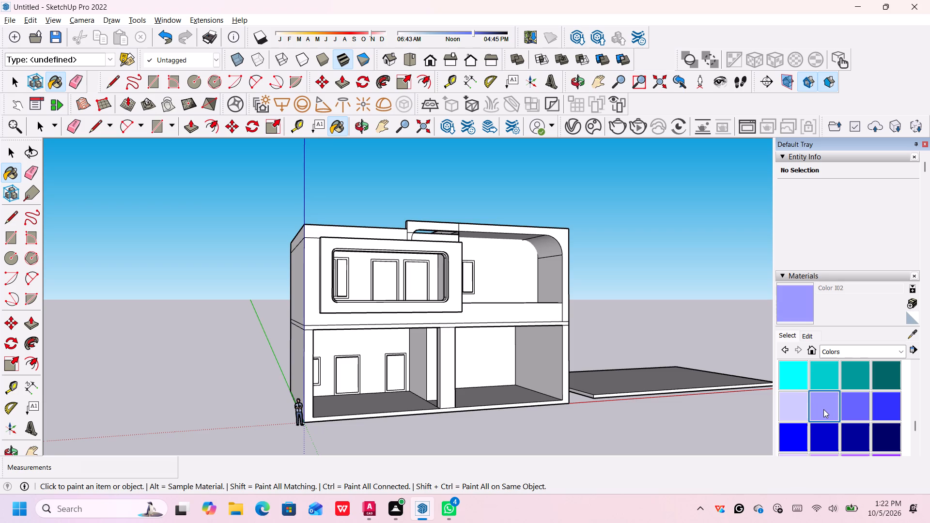
{"action": "left_click", "coordinate": [824, 409]}
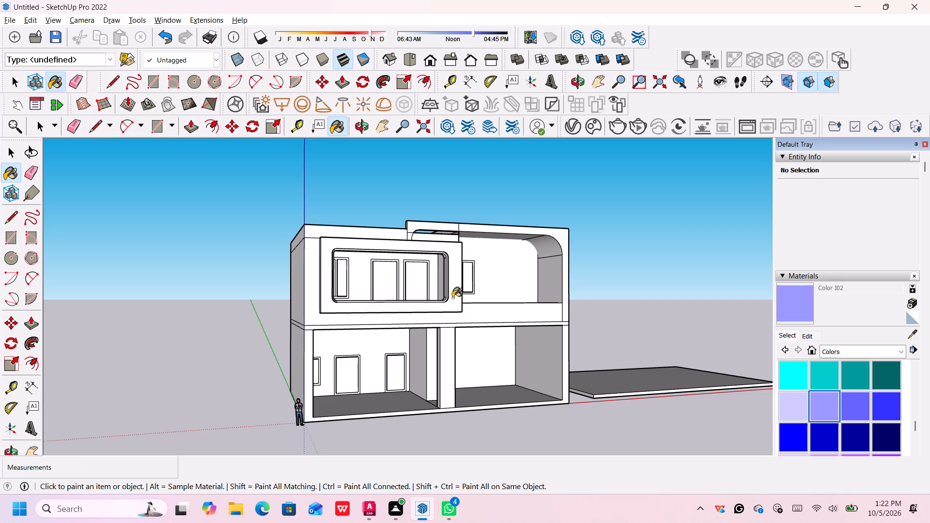
{"action": "left_click", "coordinate": [454, 298]}
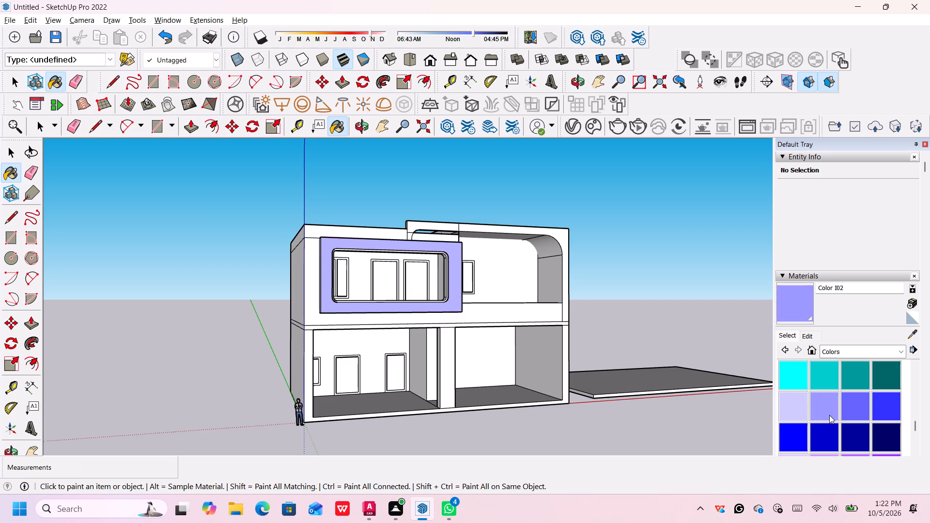
Draw a vertical line about 24' long on the facade, from the left ground-floor opening's upper outer corner to the roof edge.
{"action": "left_click", "coordinate": [799, 411]}
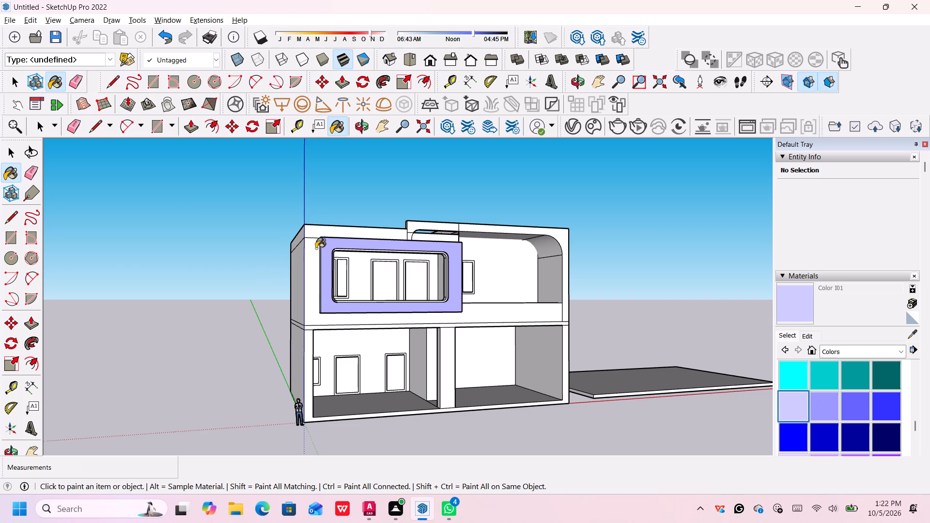
{"action": "scroll", "coordinate": [316, 248], "scroll_direction": "up", "scroll_amount": 3}
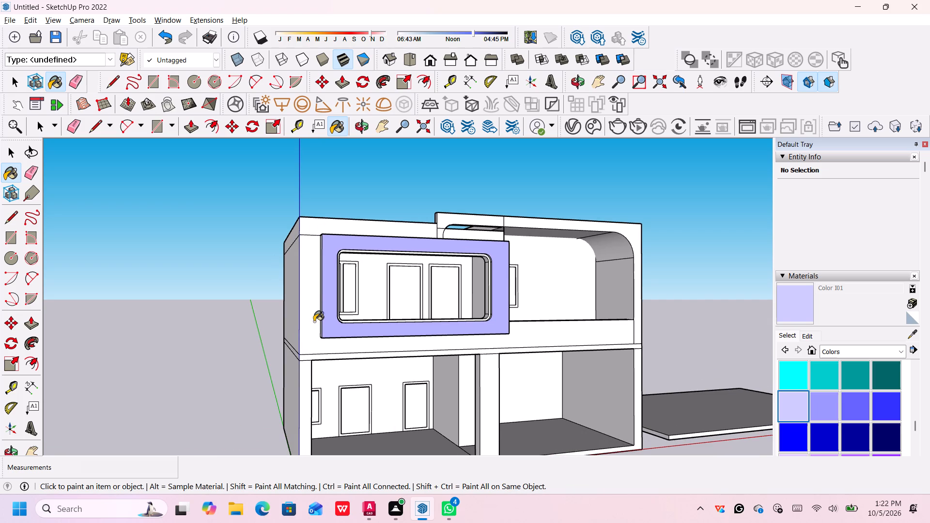
{"action": "key", "text": "space"}
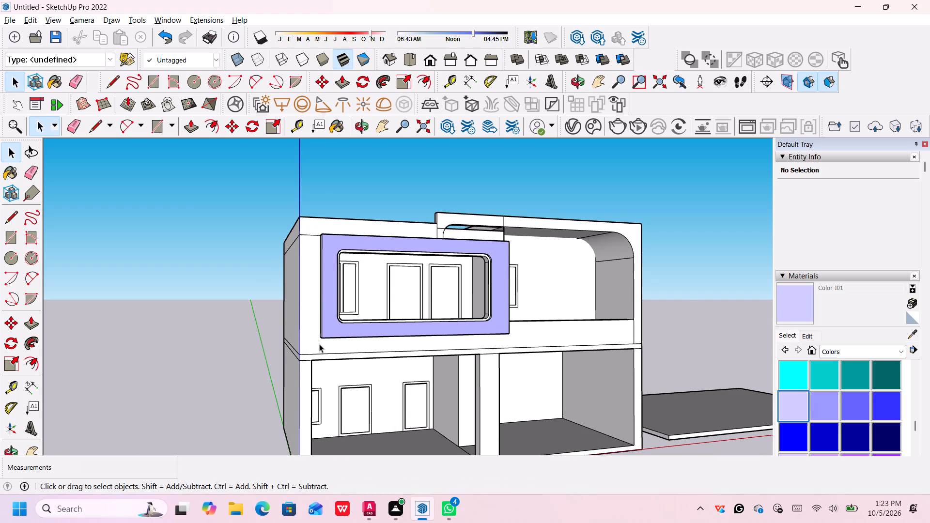
{"action": "key", "text": "l"}
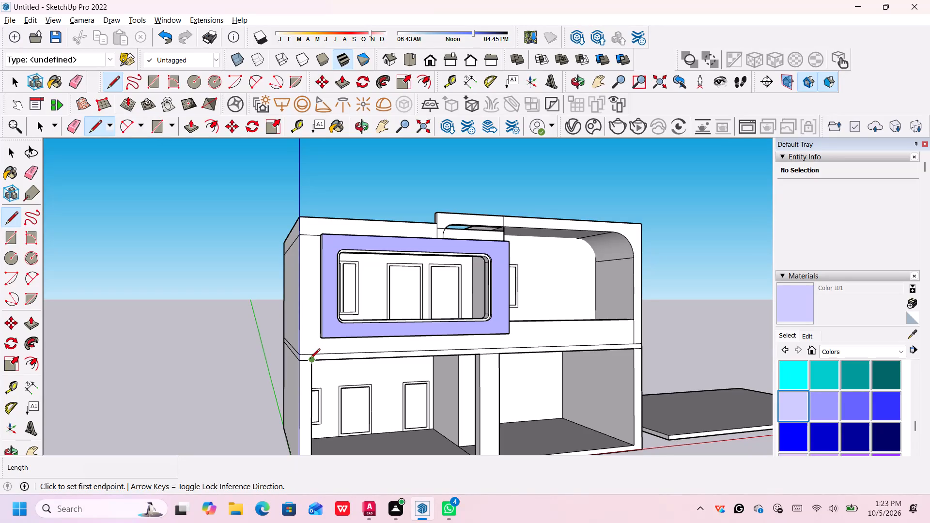
{"action": "left_click", "coordinate": [310, 359]}
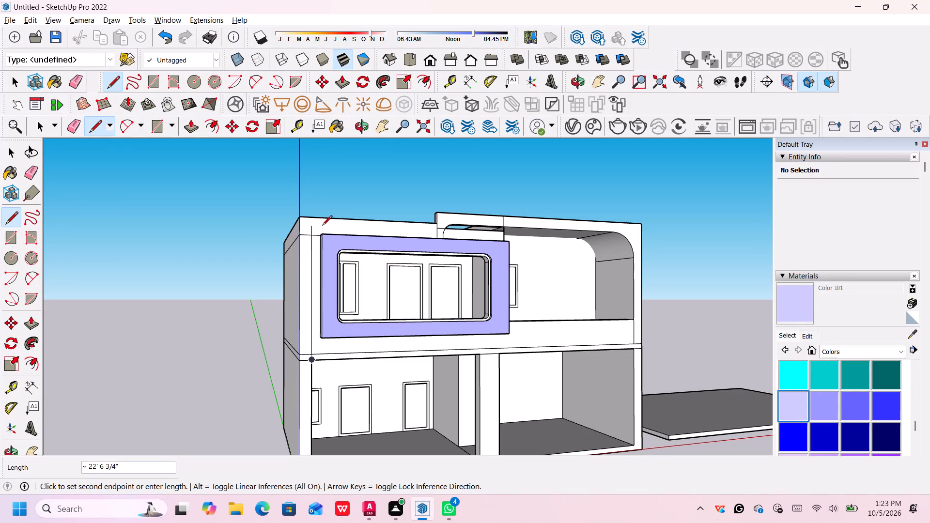
{"action": "left_click", "coordinate": [310, 217]}
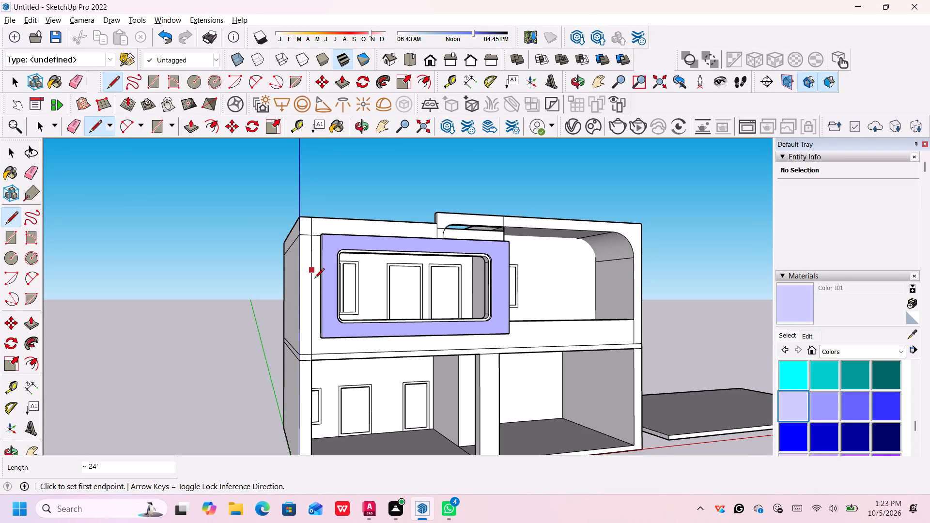
{"action": "key", "text": "space"}
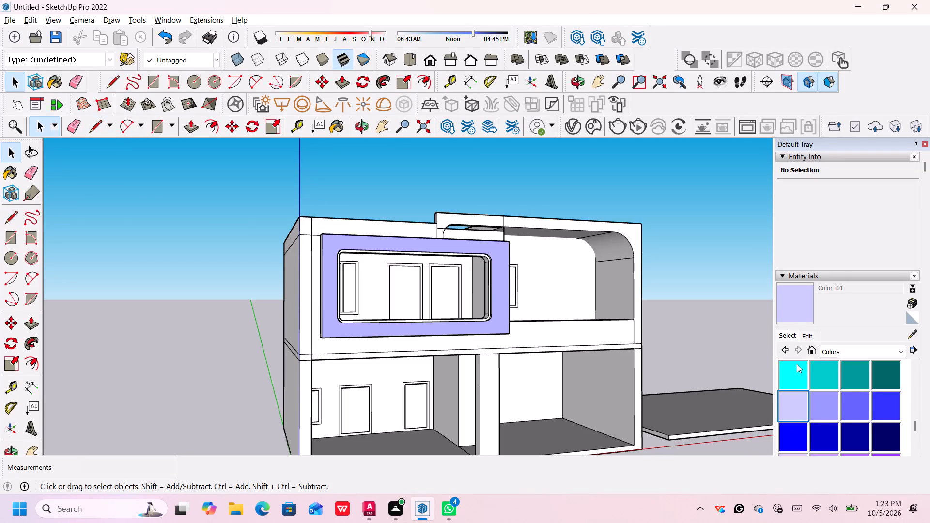
Paint the parapet strip above the projecting frame and the upper-floor wall around it with Color I01.
{"action": "left_click", "coordinate": [798, 402]}
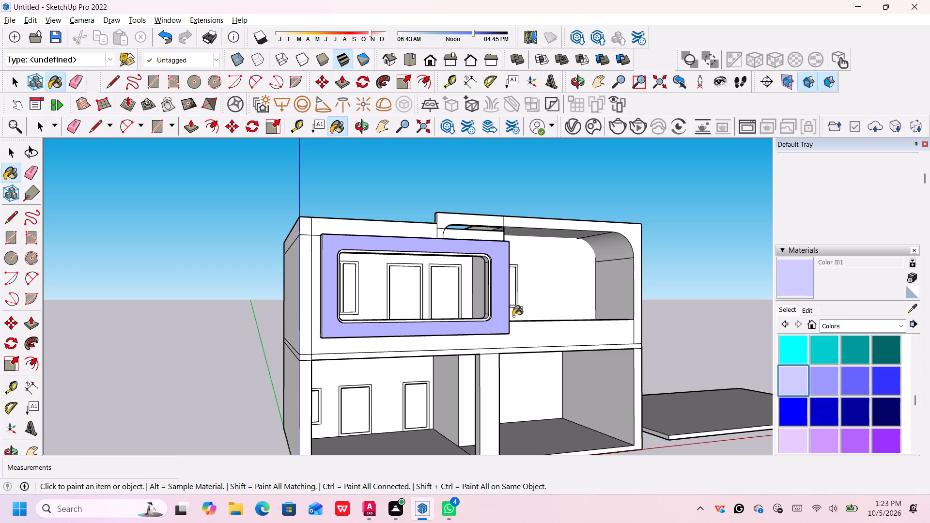
{"action": "left_click", "coordinate": [341, 228]}
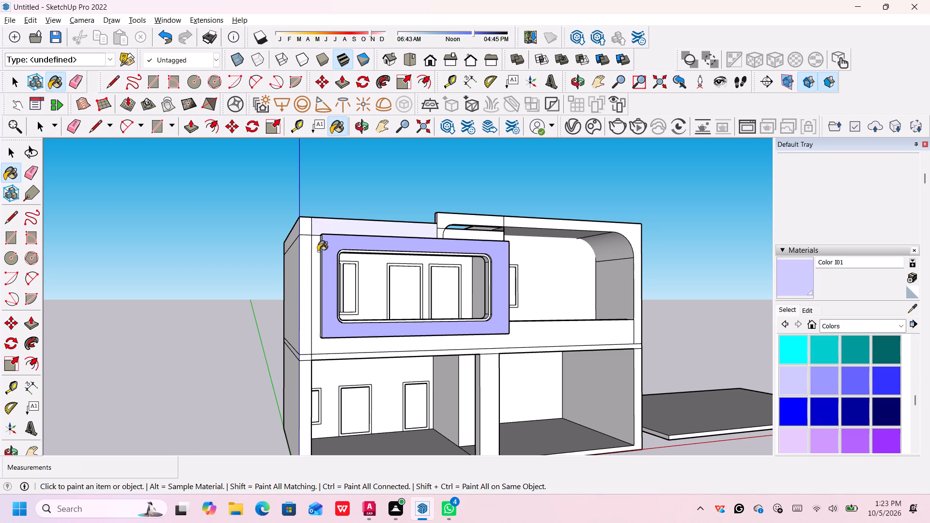
{"action": "left_click", "coordinate": [315, 256]}
{"action": "scroll", "coordinate": [855, 382], "scroll_direction": "up", "scroll_amount": 2}
{"action": "scroll", "coordinate": [855, 382], "scroll_direction": "down", "scroll_amount": 1}
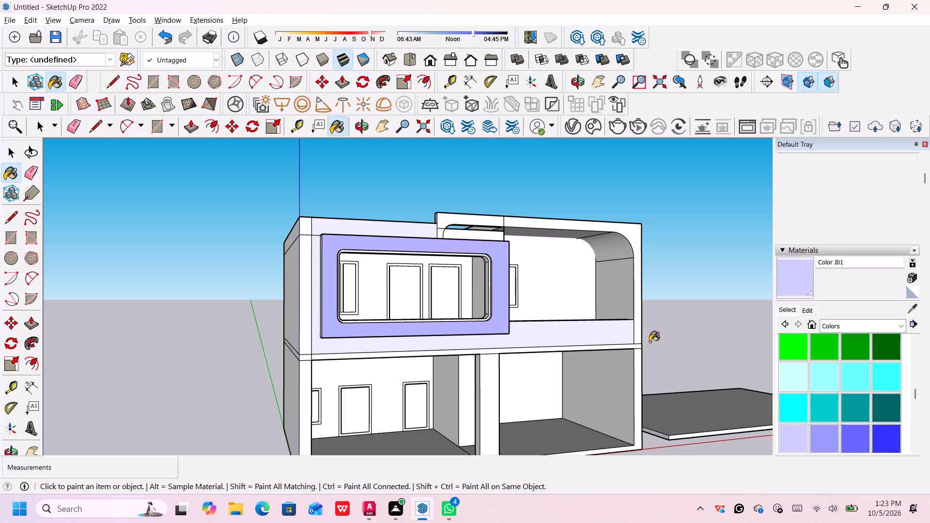
Paint the raised, round-cornered surround of the right upper bay and the parapet wall seen through its opening with Color I01.
{"action": "middle_click_drag", "start_coordinate": [643, 343], "coordinate": [504, 391]}
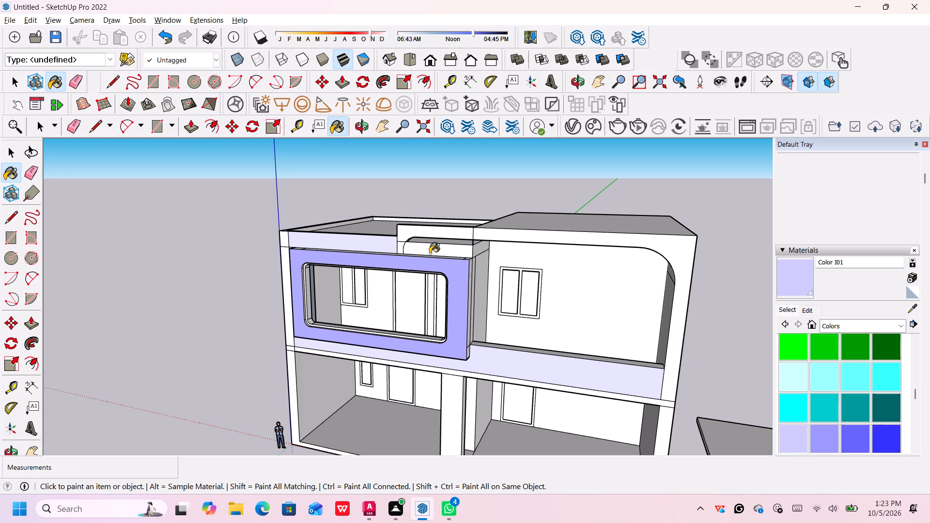
{"action": "left_click", "coordinate": [429, 252]}
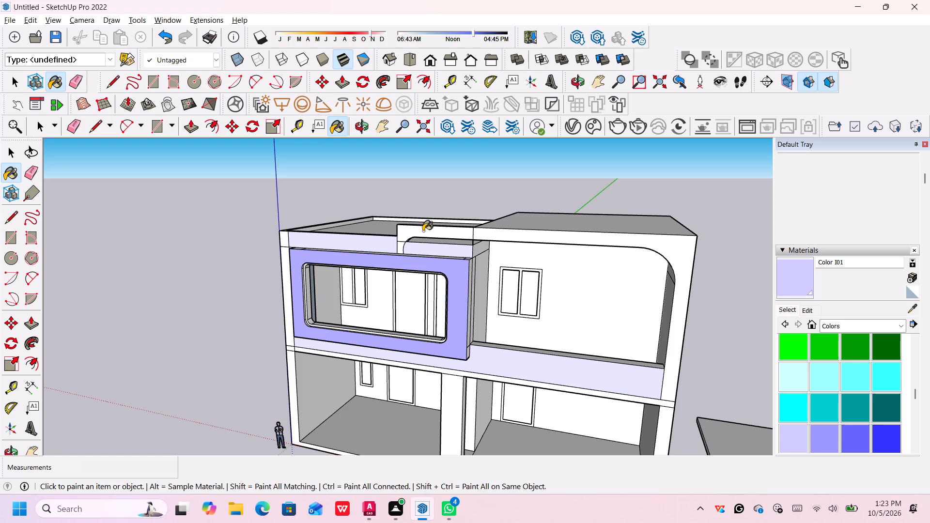
{"action": "left_click", "coordinate": [423, 231]}
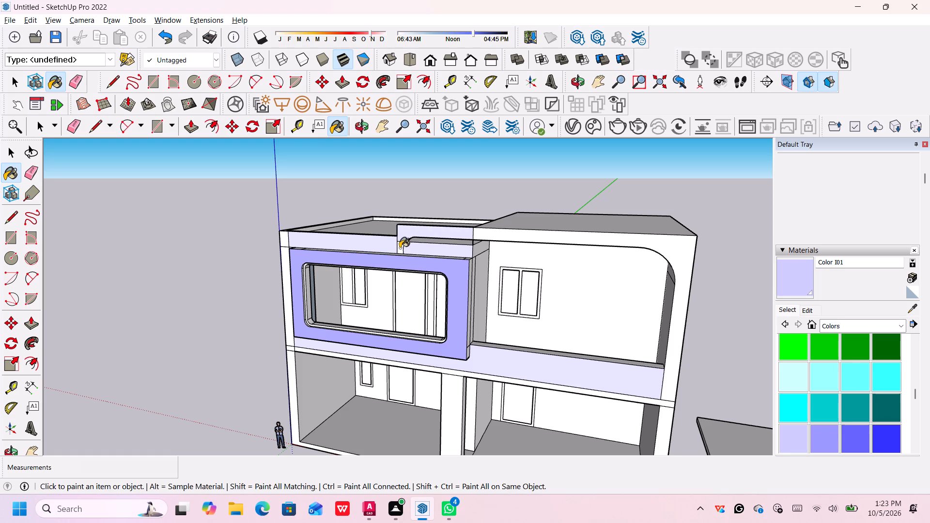
{"action": "left_click", "coordinate": [400, 248]}
{"action": "left_click", "coordinate": [506, 233]}
{"action": "middle_click_drag", "start_coordinate": [649, 334], "coordinate": [698, 337]}
{"action": "middle_click", "coordinate": [699, 336]}
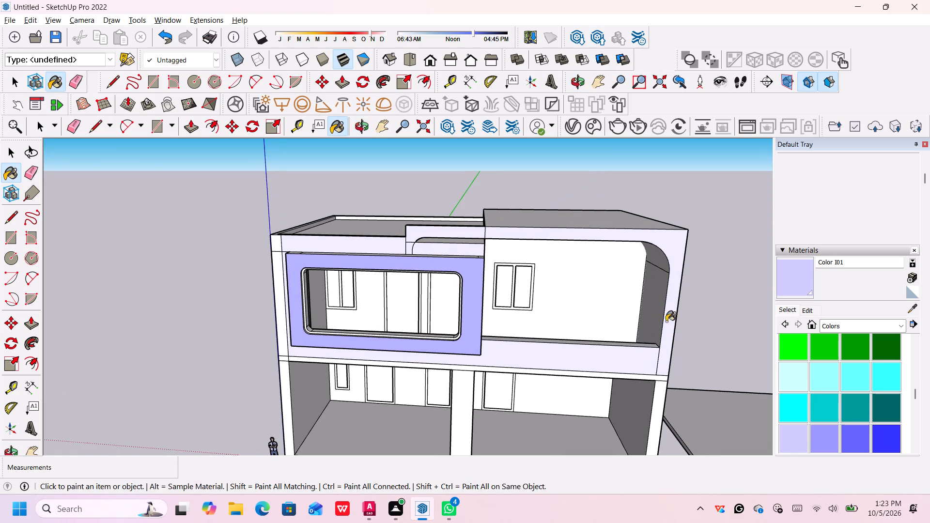
Paint the right upper bay's inner side wall and the top of its parapet with Color I01.
{"action": "left_click", "coordinate": [655, 314]}
{"action": "left_click", "coordinate": [658, 260]}
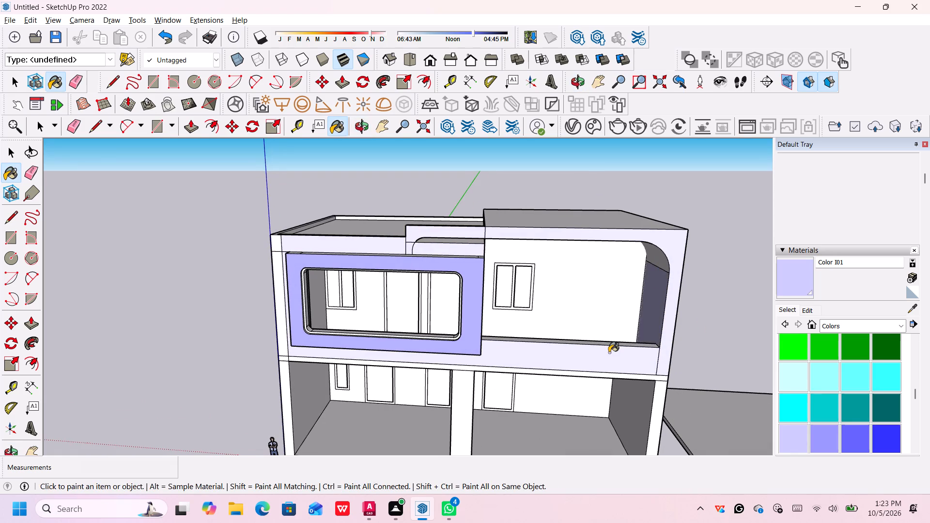
{"action": "left_click", "coordinate": [611, 343]}
Paint the projecting window frame's top faces, right side faces and the adjoining strip behind them with Color I01.
{"action": "middle_click_drag", "start_coordinate": [620, 331], "coordinate": [565, 381]}
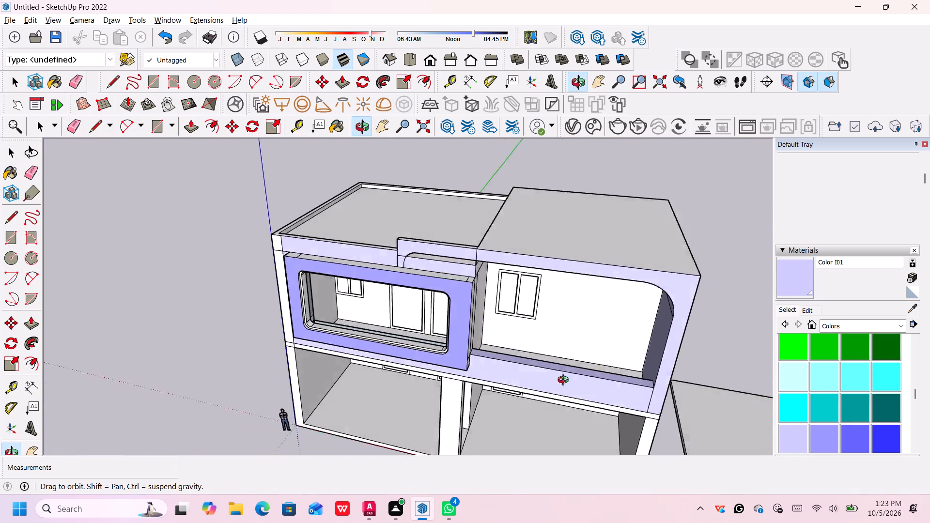
{"action": "middle_click_drag", "start_coordinate": [565, 381], "coordinate": [515, 383]}
{"action": "middle_click_drag", "start_coordinate": [509, 383], "coordinate": [444, 373]}
{"action": "left_click", "coordinate": [416, 343]}
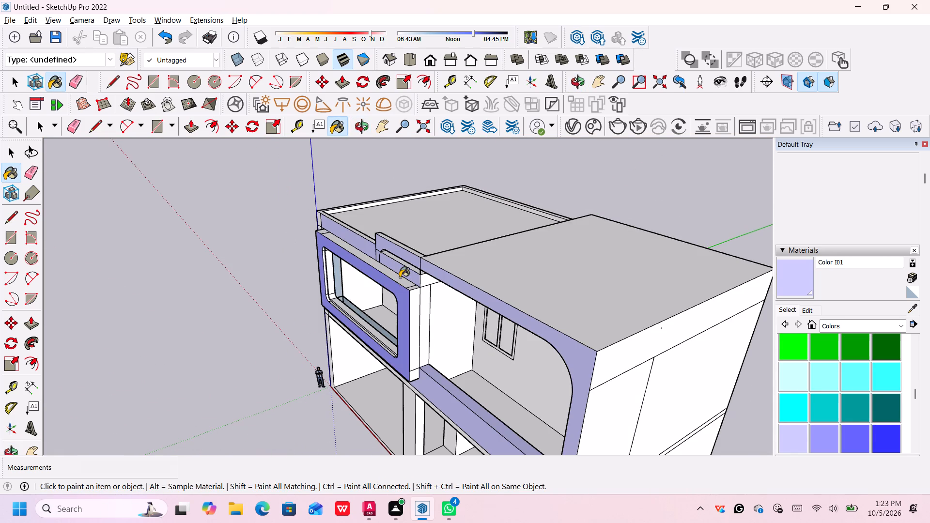
{"action": "left_click", "coordinate": [415, 378]}
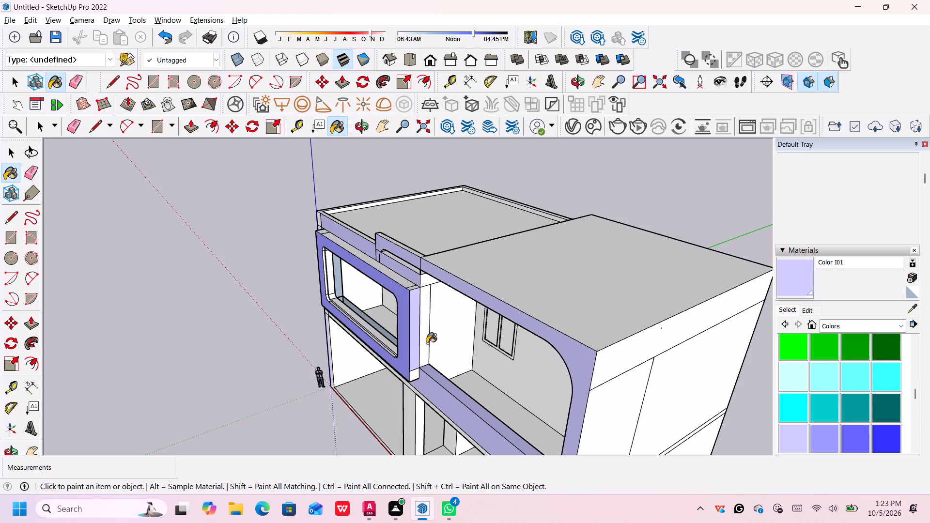
{"action": "left_click", "coordinate": [426, 343]}
{"action": "left_click", "coordinate": [397, 278]}
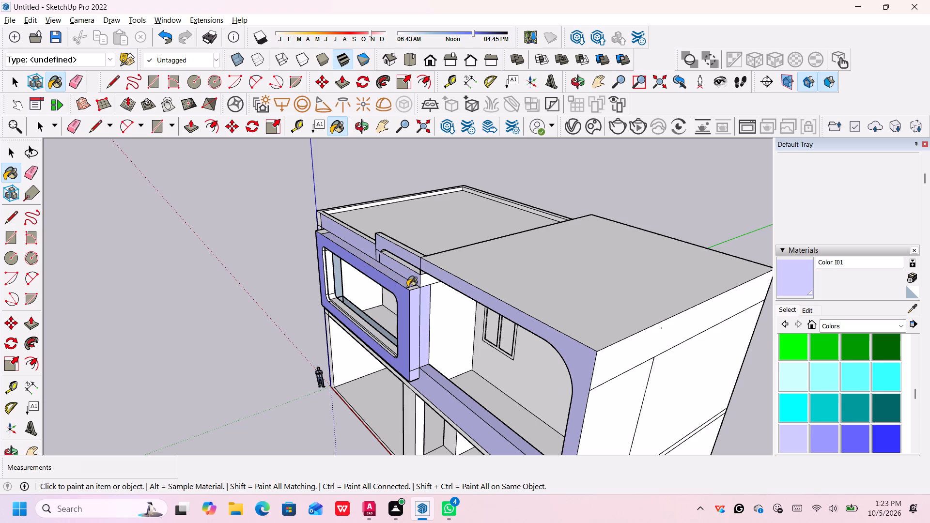
{"action": "left_click", "coordinate": [411, 287]}
{"action": "scroll", "coordinate": [411, 286], "scroll_direction": "up", "scroll_amount": 2}
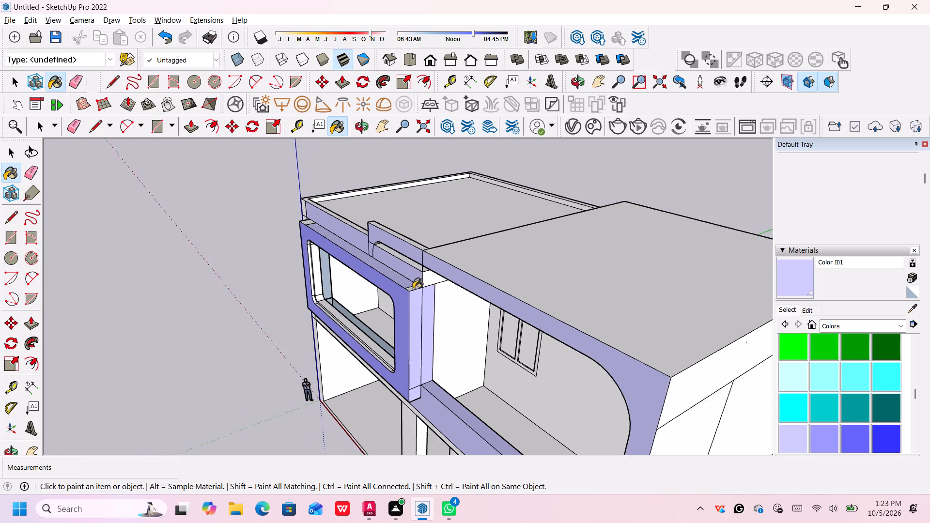
{"action": "scroll", "coordinate": [413, 289], "scroll_direction": "up", "scroll_amount": 1}
{"action": "left_click", "coordinate": [416, 287]}
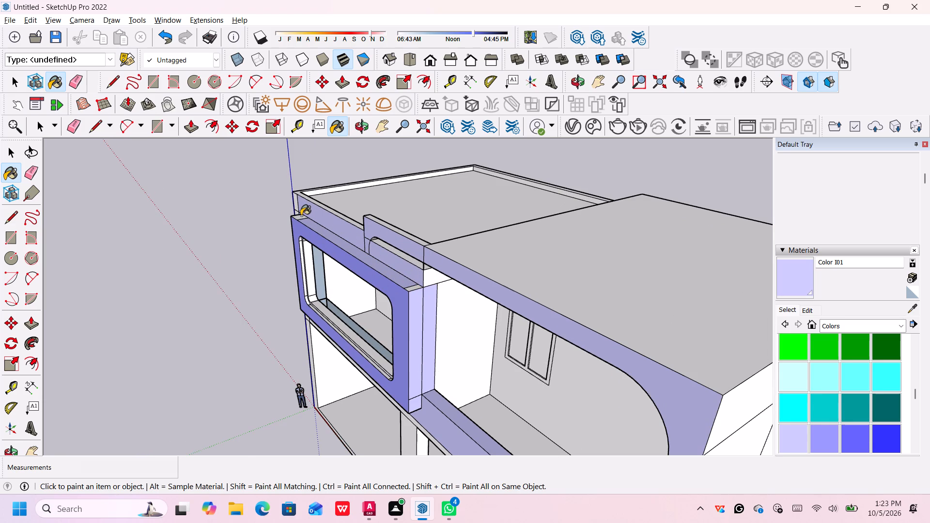
{"action": "left_click", "coordinate": [299, 215]}
{"action": "left_click", "coordinate": [299, 217]}
Examine the projecting window frame's top, inner rim, corners and underside from several angles, including from inside the room.
{"action": "middle_click_drag", "start_coordinate": [302, 213], "coordinate": [404, 223]}
{"action": "middle_click_drag", "start_coordinate": [335, 285], "coordinate": [341, 282]}
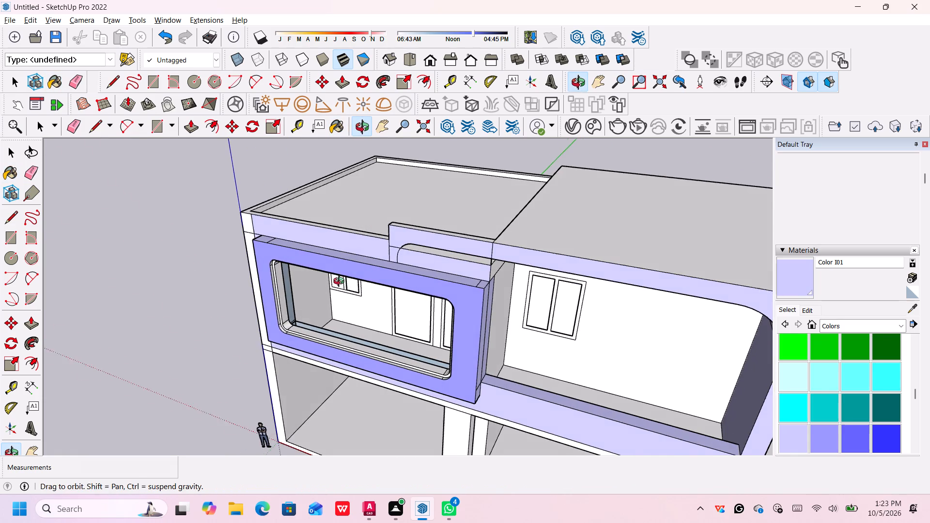
{"action": "middle_click_drag", "start_coordinate": [341, 282], "coordinate": [351, 280]}
{"action": "middle_click_drag", "start_coordinate": [354, 320], "coordinate": [368, 386]}
{"action": "middle_click_drag", "start_coordinate": [375, 341], "coordinate": [380, 377]}
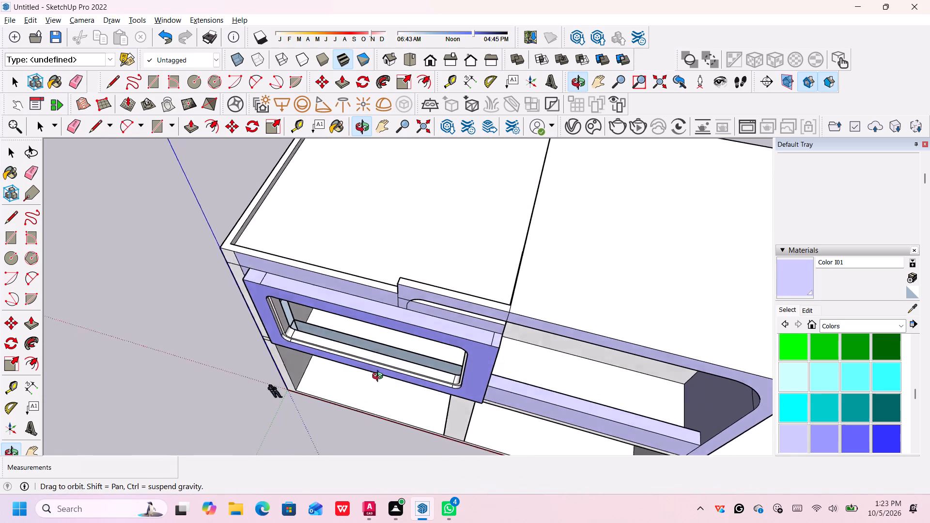
{"action": "middle_click_drag", "start_coordinate": [380, 377], "coordinate": [383, 386]}
{"action": "middle_click", "coordinate": [383, 385]}
{"action": "scroll", "coordinate": [383, 357], "scroll_direction": "up", "scroll_amount": 5}
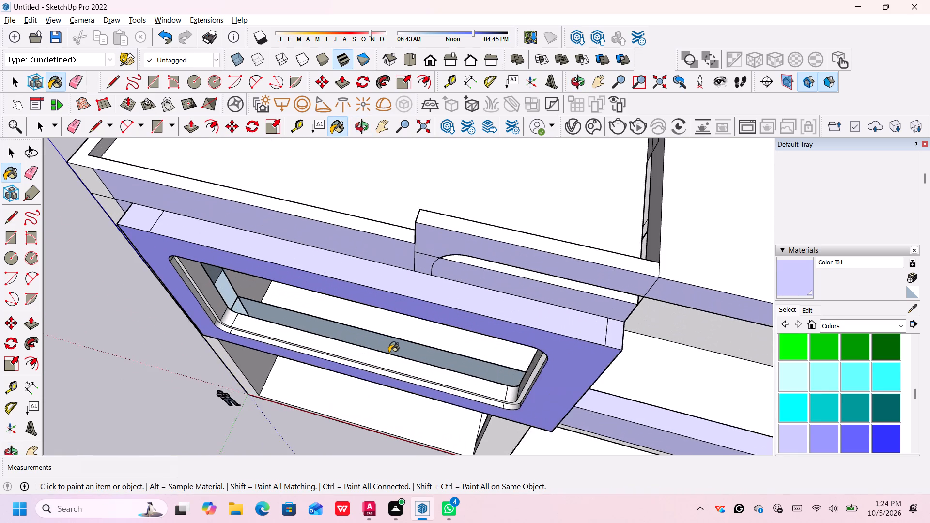
{"action": "scroll", "coordinate": [389, 352], "scroll_direction": "up", "scroll_amount": 12}
{"action": "scroll", "coordinate": [418, 339], "scroll_direction": "down", "scroll_amount": 6}
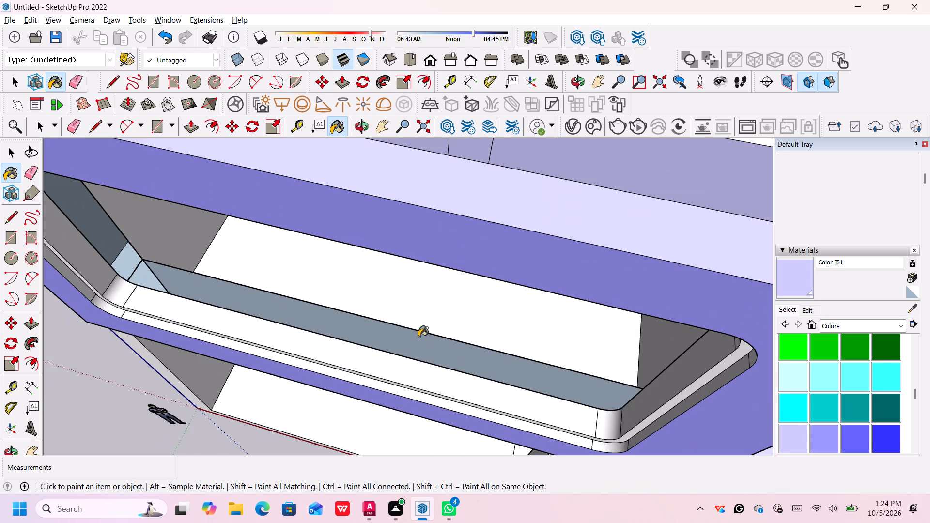
{"action": "middle_click_drag", "start_coordinate": [418, 338], "coordinate": [424, 247]}
{"action": "middle_click_drag", "start_coordinate": [419, 343], "coordinate": [418, 241]}
{"action": "middle_click_drag", "start_coordinate": [419, 237], "coordinate": [423, 229]}
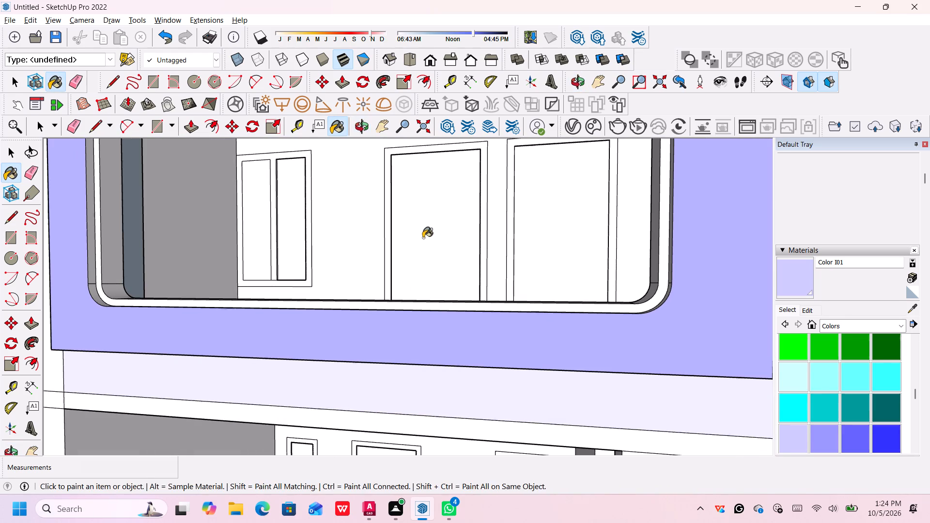
{"action": "middle_click_drag", "start_coordinate": [408, 319], "coordinate": [409, 434]}
{"action": "middle_click_drag", "start_coordinate": [408, 378], "coordinate": [452, 428]}
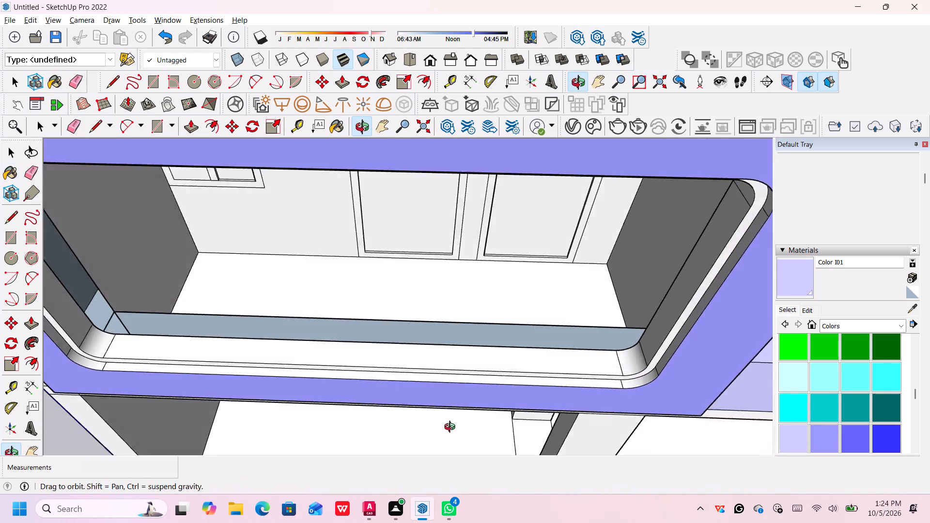
{"action": "middle_click_drag", "start_coordinate": [452, 428], "coordinate": [574, 388]}
{"action": "middle_click_drag", "start_coordinate": [446, 307], "coordinate": [519, 352]}
{"action": "middle_click_drag", "start_coordinate": [512, 332], "coordinate": [507, 277]}
{"action": "middle_click_drag", "start_coordinate": [545, 300], "coordinate": [531, 287]}
{"action": "scroll", "coordinate": [585, 287], "scroll_direction": "up", "scroll_amount": 5}
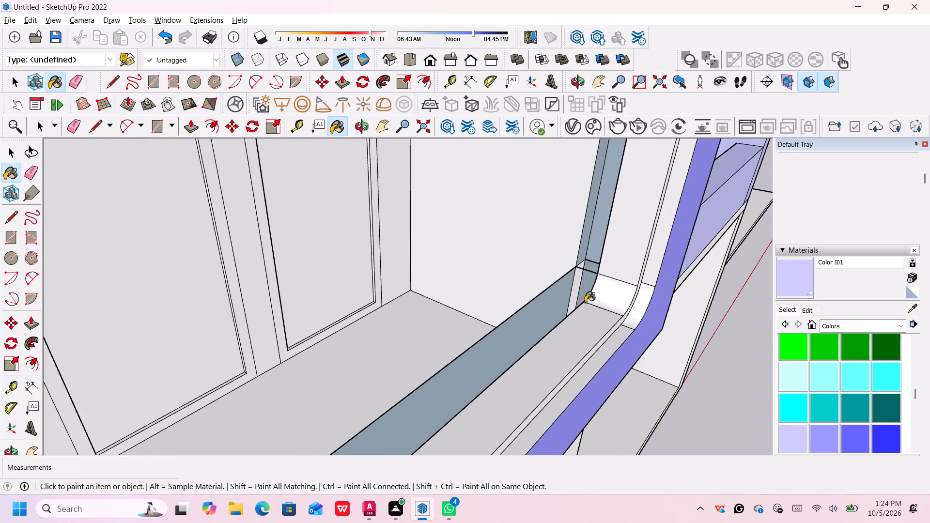
{"action": "scroll", "coordinate": [585, 298], "scroll_direction": "up", "scroll_amount": 5}
{"action": "scroll", "coordinate": [561, 259], "scroll_direction": "up", "scroll_amount": 6}
{"action": "scroll", "coordinate": [564, 260], "scroll_direction": "down", "scroll_amount": 11}
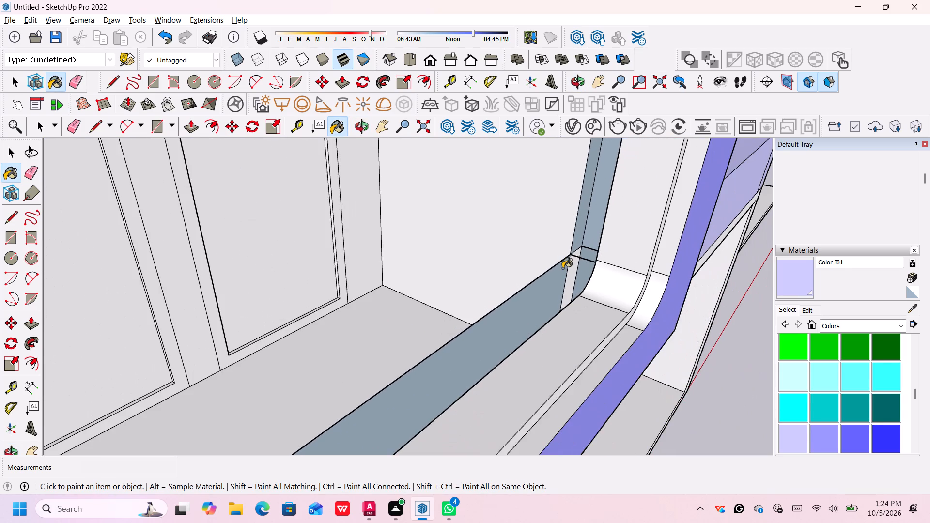
{"action": "scroll", "coordinate": [562, 268], "scroll_direction": "down", "scroll_amount": 16}
{"action": "scroll", "coordinate": [595, 365], "scroll_direction": "up", "scroll_amount": 1}
{"action": "middle_click_drag", "start_coordinate": [595, 365], "coordinate": [538, 210]}
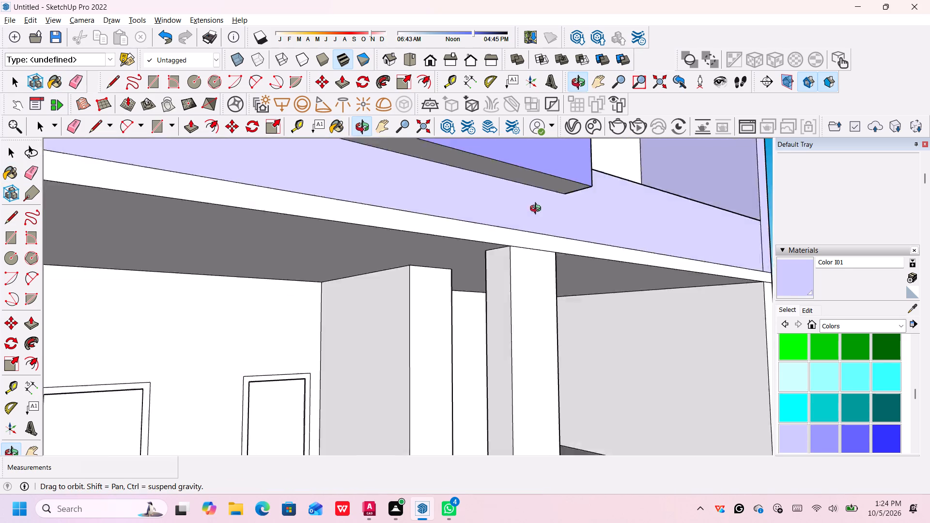
{"action": "middle_click_drag", "start_coordinate": [538, 210], "coordinate": [523, 151]}
{"action": "scroll", "coordinate": [523, 151], "scroll_direction": "up", "scroll_amount": 2}
{"action": "middle_click_drag", "start_coordinate": [511, 164], "coordinate": [529, 287]}
{"action": "scroll", "coordinate": [518, 258], "scroll_direction": "up", "scroll_amount": 1}
{"action": "scroll", "coordinate": [518, 257], "scroll_direction": "down", "scroll_amount": 13}
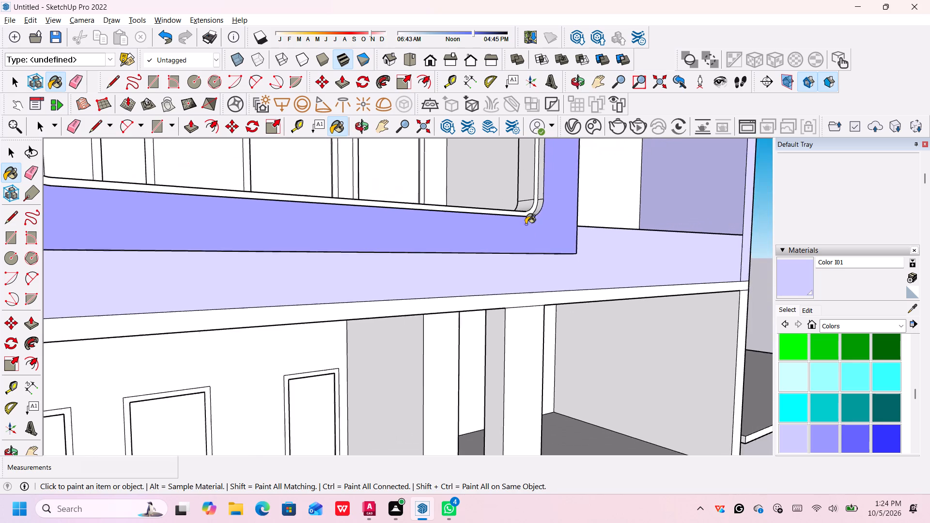
{"action": "scroll", "coordinate": [526, 224], "scroll_direction": "down", "scroll_amount": 9}
{"action": "scroll", "coordinate": [302, 173], "scroll_direction": "down", "scroll_amount": 5}
{"action": "scroll", "coordinate": [131, 121], "scroll_direction": "down", "scroll_amount": 5}
{"action": "middle_click_drag", "start_coordinate": [248, 190], "coordinate": [249, 199]}
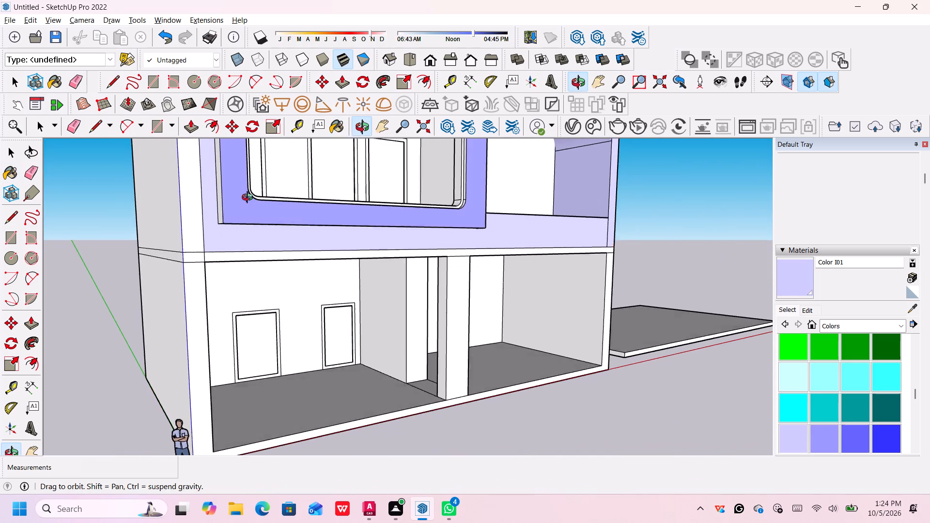
{"action": "middle_click_drag", "start_coordinate": [249, 199], "coordinate": [279, 290]}
{"action": "scroll", "coordinate": [375, 224], "scroll_direction": "down", "scroll_amount": 4}
Paint the projecting window frame's top, left side and right side faces with Color I02 from the Colors collection.
{"action": "left_click", "coordinate": [827, 439]}
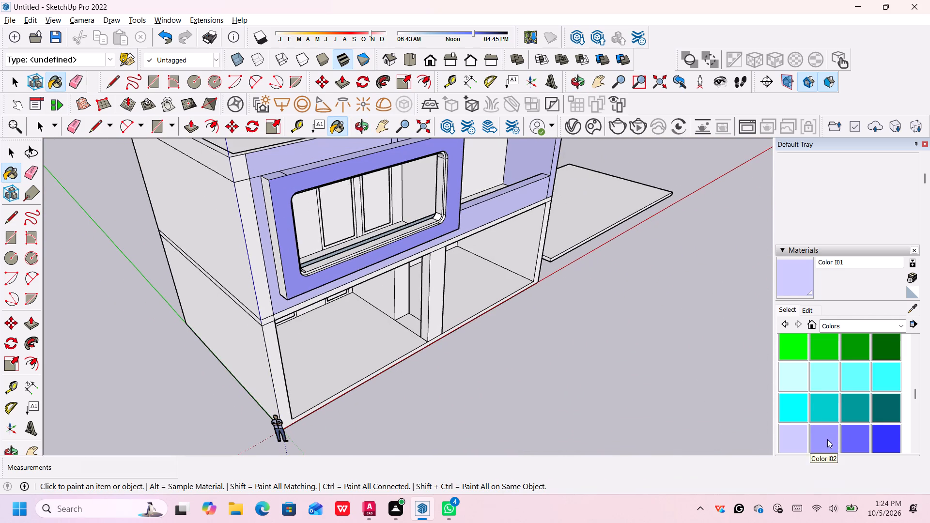
{"action": "left_click", "coordinate": [274, 176]}
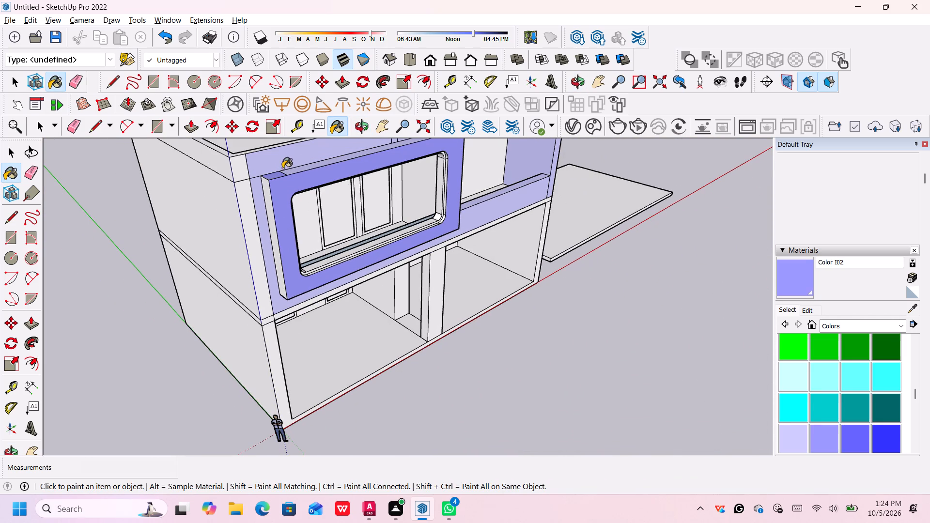
{"action": "left_click", "coordinate": [292, 168]}
{"action": "left_click", "coordinate": [267, 188]}
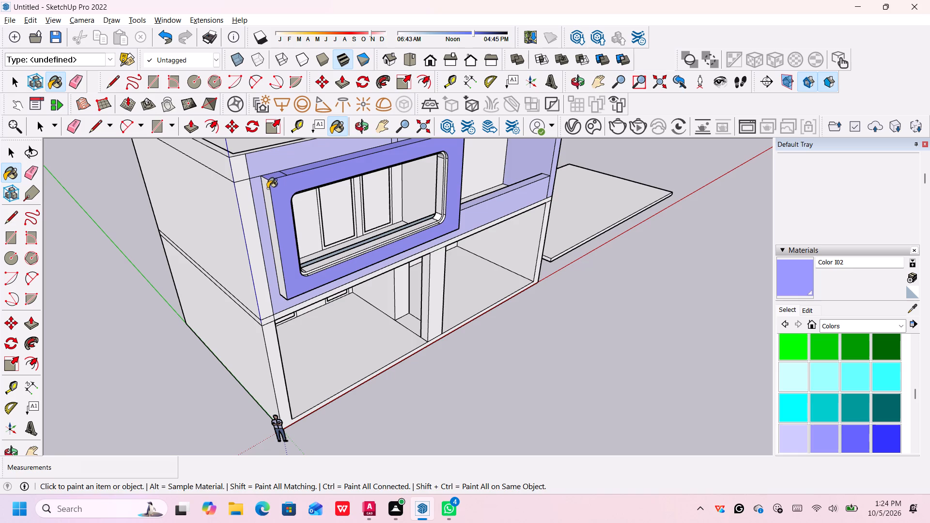
{"action": "middle_click_drag", "start_coordinate": [365, 219], "coordinate": [255, 244]}
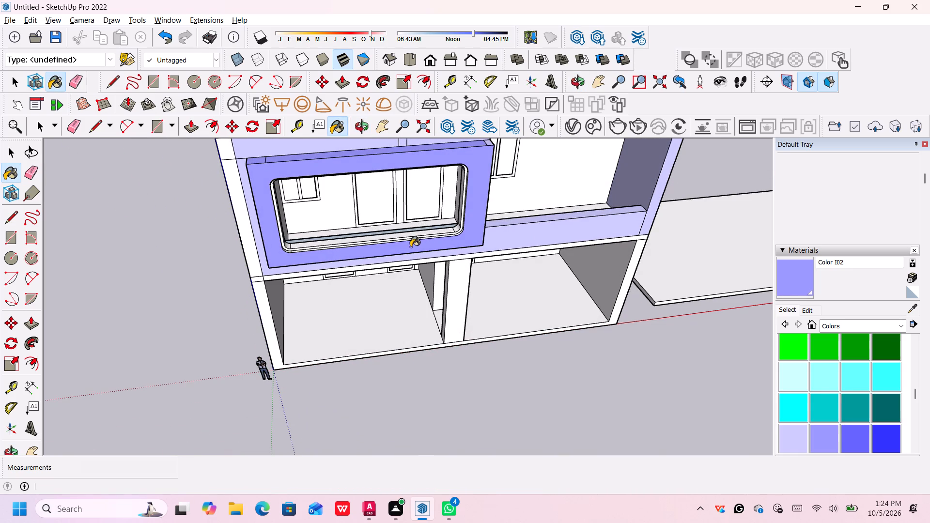
{"action": "middle_click_drag", "start_coordinate": [482, 192], "coordinate": [354, 241]}
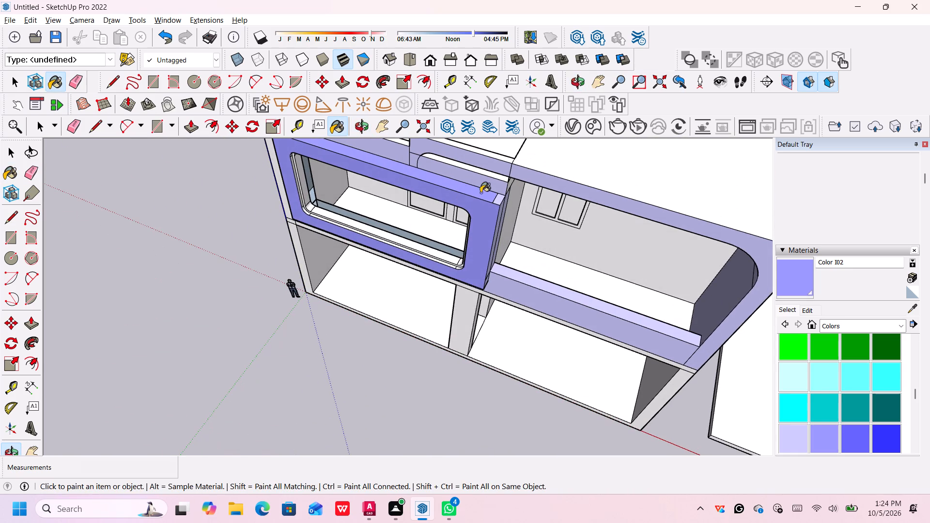
{"action": "left_click", "coordinate": [500, 199]}
{"action": "scroll", "coordinate": [505, 227], "scroll_direction": "down", "scroll_amount": 1}
{"action": "middle_click_drag", "start_coordinate": [505, 227], "coordinate": [482, 185]}
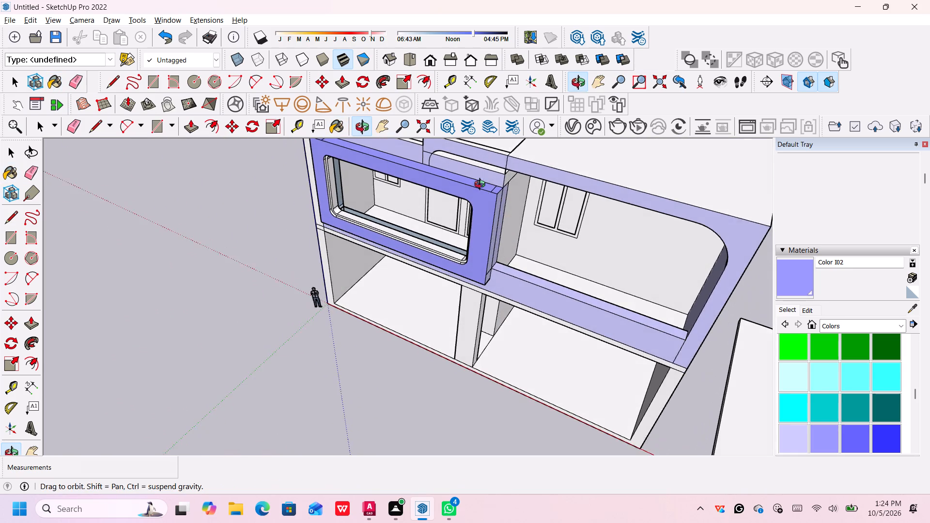
{"action": "middle_click_drag", "start_coordinate": [482, 185], "coordinate": [481, 182]}
{"action": "scroll", "coordinate": [496, 220], "scroll_direction": "up", "scroll_amount": 4}
{"action": "left_click", "coordinate": [495, 221]}
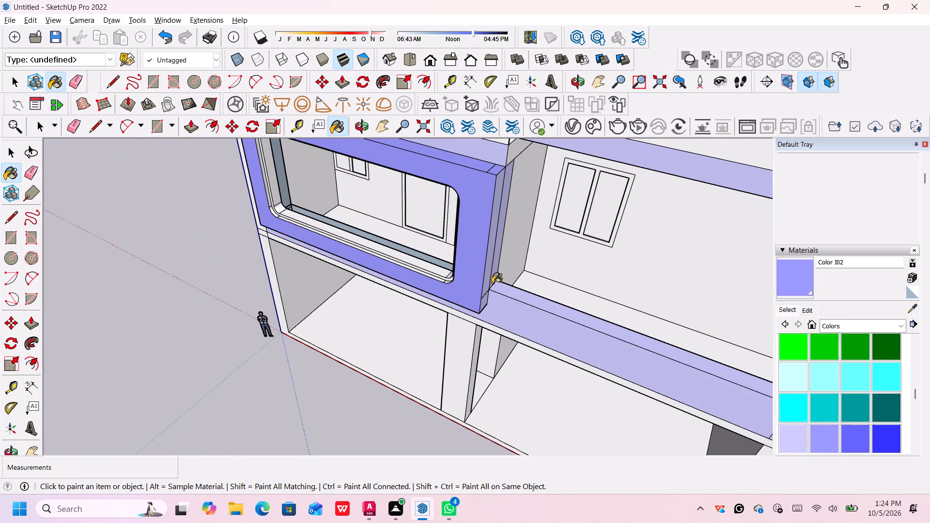
{"action": "left_click", "coordinate": [483, 303]}
Paint the outer inner-rim strip of the projecting frame's opening with Color I02 along the bottom, lower-right corner and right side.
{"action": "middle_click_drag", "start_coordinate": [387, 243], "coordinate": [394, 260]}
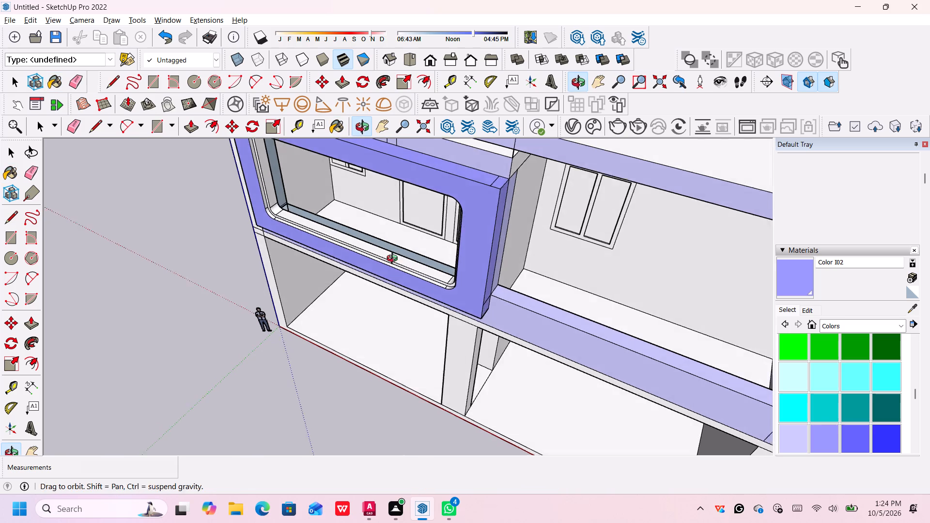
{"action": "middle_click_drag", "start_coordinate": [394, 260], "coordinate": [410, 282]}
{"action": "scroll", "coordinate": [417, 279], "scroll_direction": "up", "scroll_amount": 3}
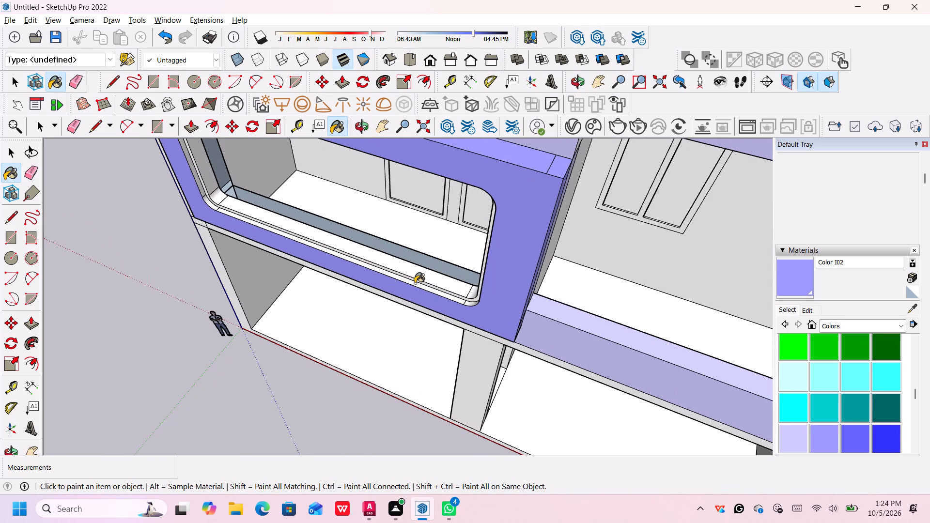
{"action": "left_click", "coordinate": [415, 283]}
{"action": "middle_click_drag", "start_coordinate": [307, 243], "coordinate": [387, 264]}
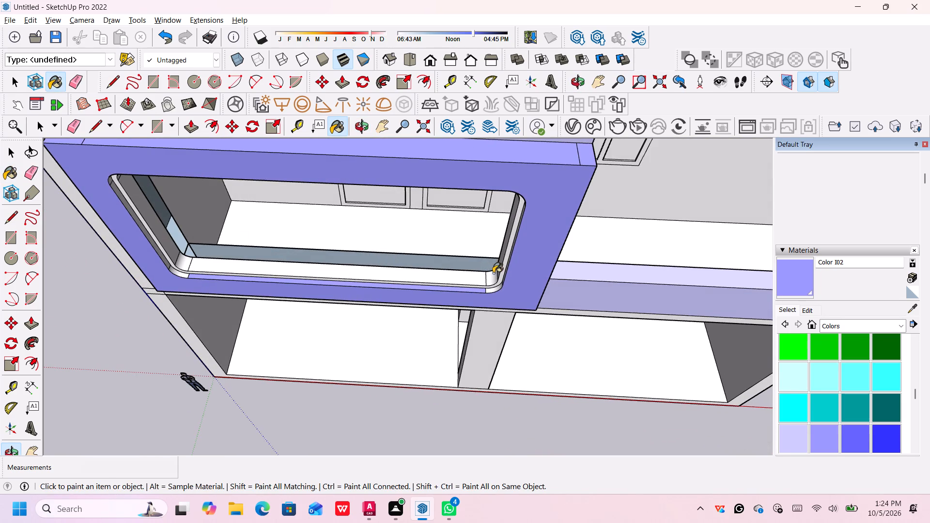
{"action": "left_click", "coordinate": [494, 289]}
{"action": "middle_click_drag", "start_coordinate": [497, 284], "coordinate": [525, 251]}
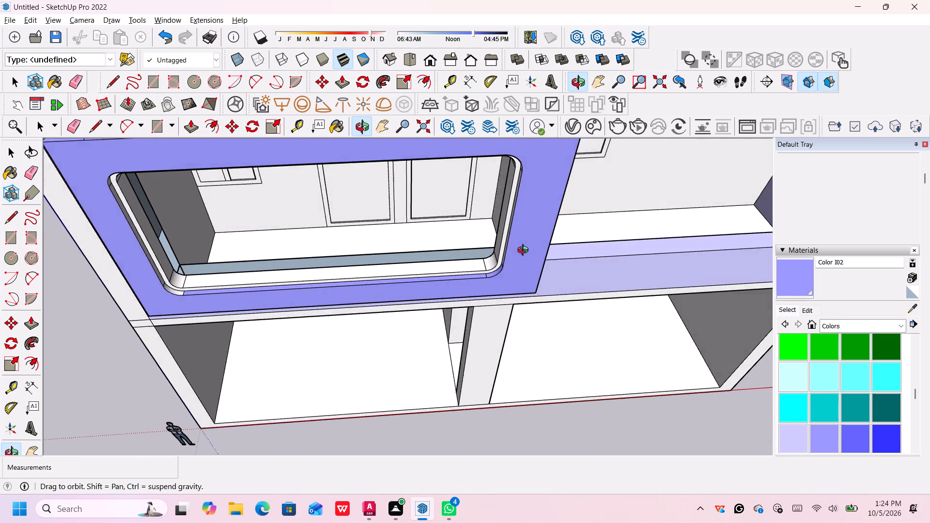
{"action": "middle_click_drag", "start_coordinate": [525, 251], "coordinate": [540, 240]}
{"action": "scroll", "coordinate": [540, 240], "scroll_direction": "up", "scroll_amount": 1}
{"action": "scroll", "coordinate": [506, 213], "scroll_direction": "up", "scroll_amount": 2}
{"action": "left_click", "coordinate": [503, 215]}
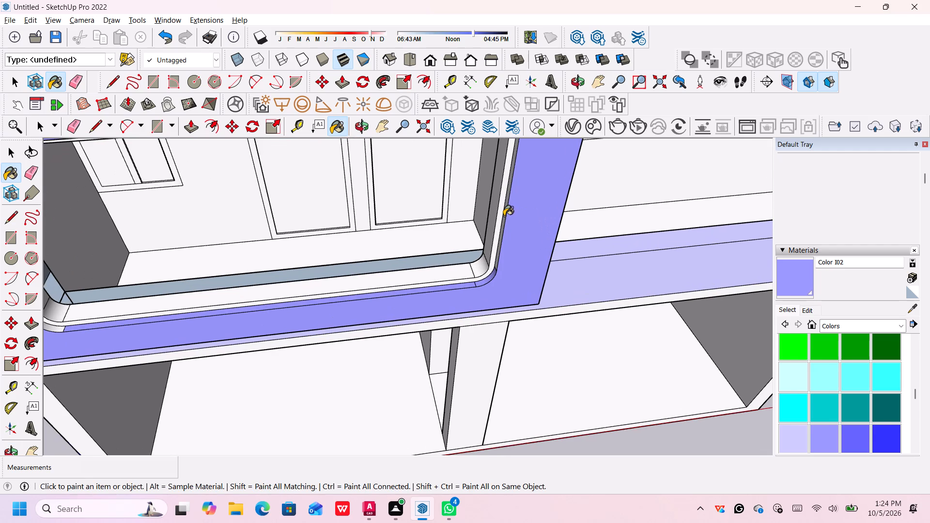
Paint the lower-left corner and left side of the projecting frame's outer inner-rim strip with Color I02.
{"action": "scroll", "coordinate": [503, 215], "scroll_direction": "down", "scroll_amount": 5}
{"action": "middle_click_drag", "start_coordinate": [207, 277], "coordinate": [159, 266]}
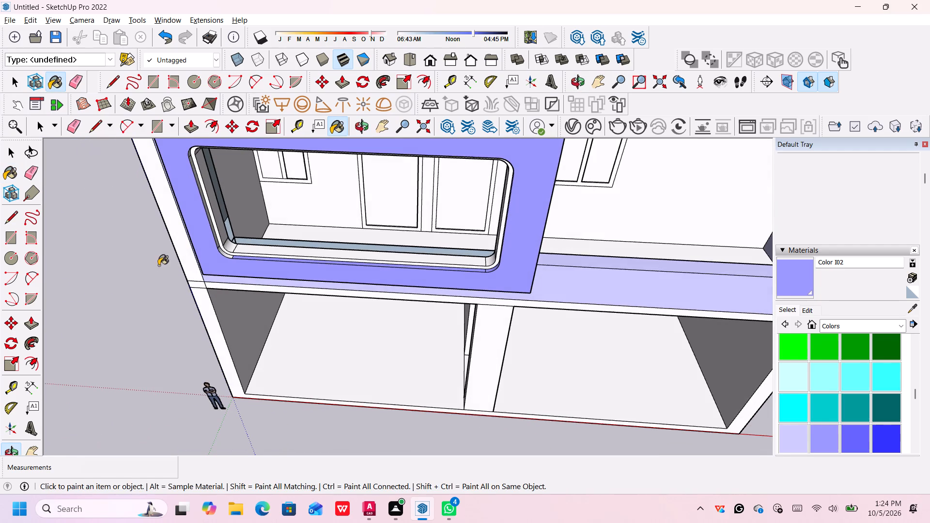
{"action": "middle_click_drag", "start_coordinate": [288, 257], "coordinate": [218, 324]}
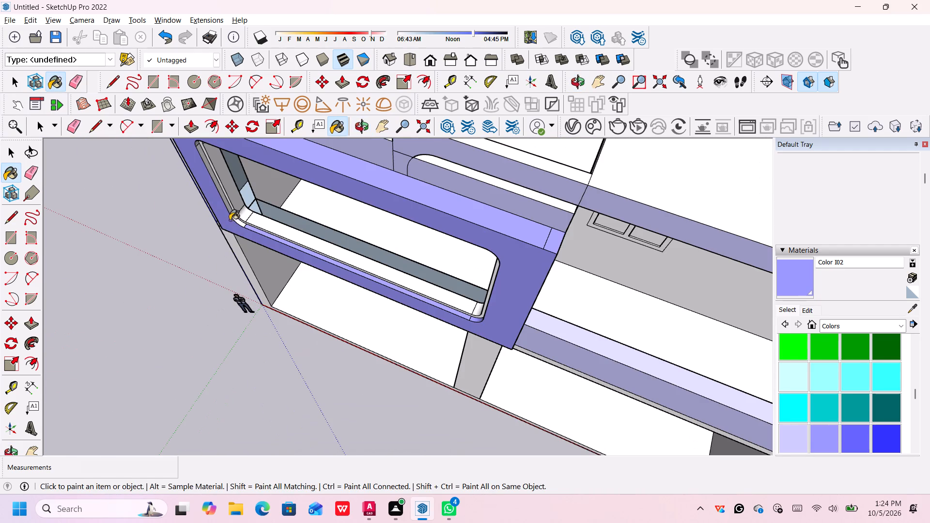
{"action": "left_click", "coordinate": [235, 219]}
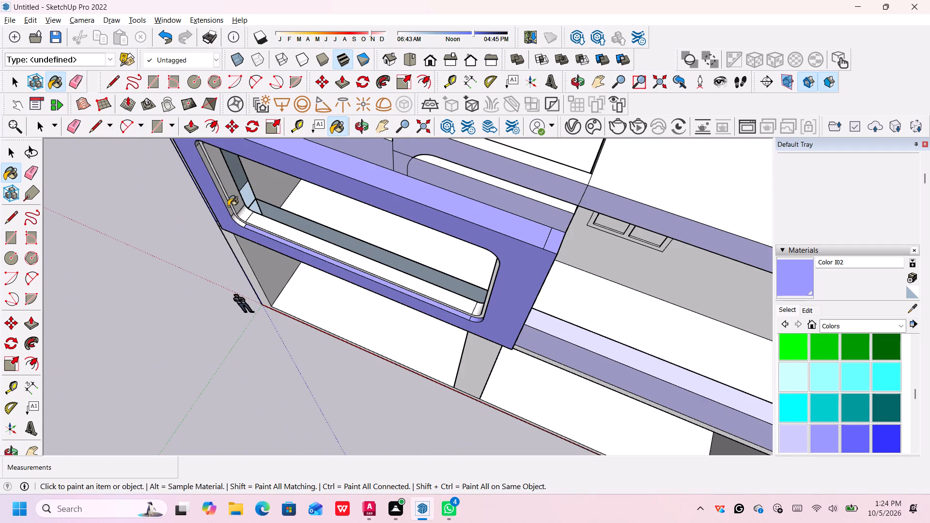
{"action": "left_click", "coordinate": [228, 206]}
Paint the upper-left corner, top and upper-right corner of the projecting frame's outer inner-rim strip with Color I02.
{"action": "middle_click_drag", "start_coordinate": [235, 191], "coordinate": [227, 104]}
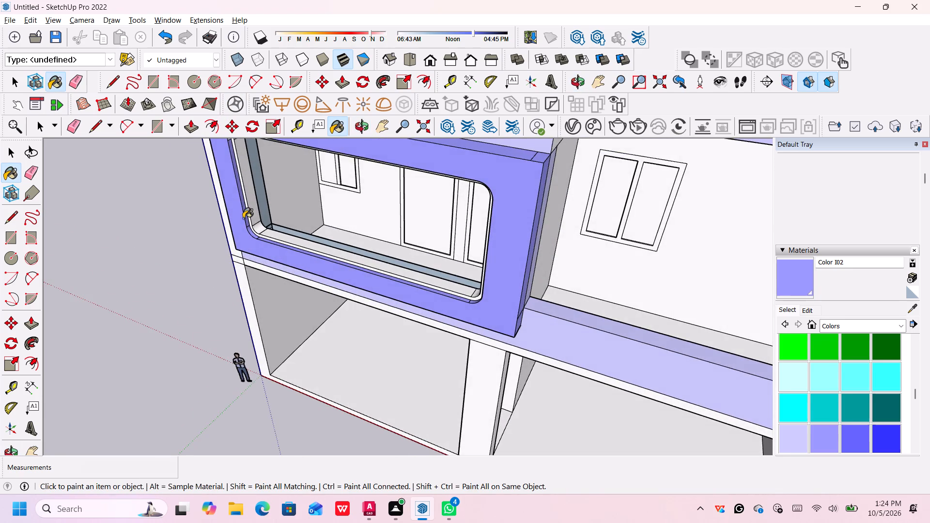
{"action": "scroll", "coordinate": [296, 186], "scroll_direction": "down", "scroll_amount": 10}
{"action": "middle_click_drag", "start_coordinate": [306, 190], "coordinate": [310, 97]}
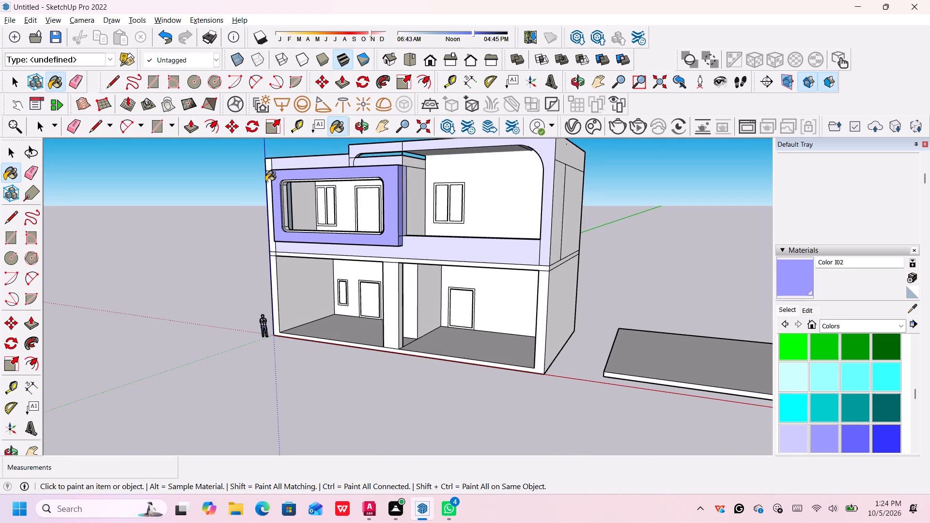
{"action": "scroll", "coordinate": [266, 182], "scroll_direction": "up", "scroll_amount": 19}
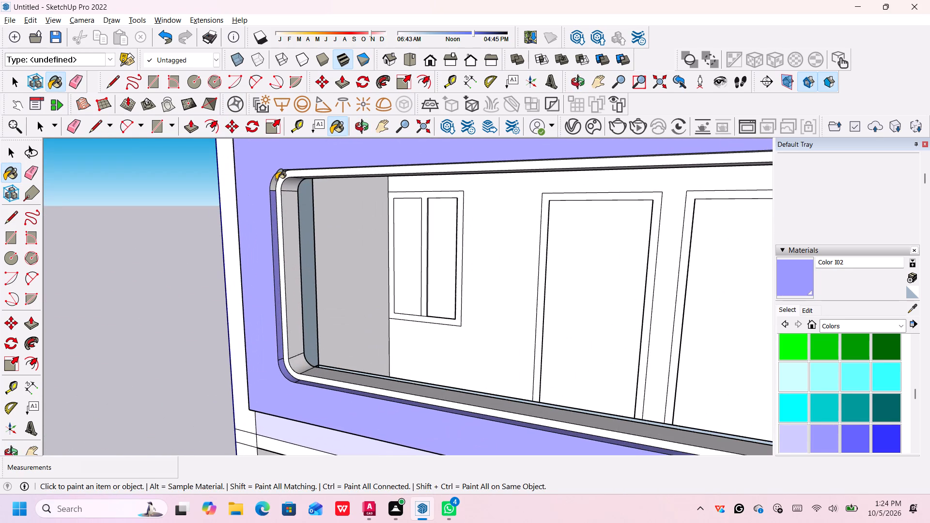
{"action": "left_click", "coordinate": [274, 178]}
{"action": "middle_click_drag", "start_coordinate": [328, 197], "coordinate": [332, 140]}
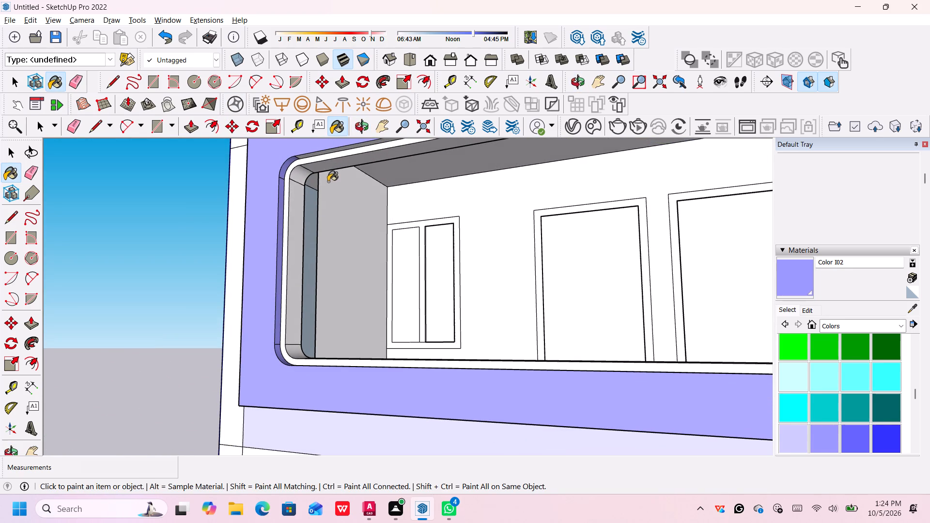
{"action": "left_click", "coordinate": [336, 149]}
{"action": "scroll", "coordinate": [376, 175], "scroll_direction": "down", "scroll_amount": 6}
{"action": "scroll", "coordinate": [421, 177], "scroll_direction": "down", "scroll_amount": 5}
{"action": "middle_click_drag", "start_coordinate": [497, 193], "coordinate": [598, 151]}
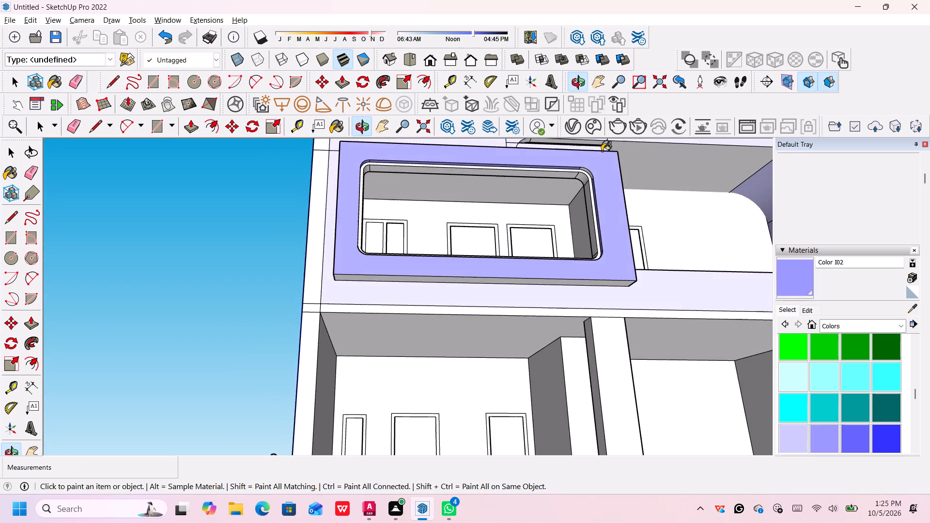
{"action": "scroll", "coordinate": [591, 172], "scroll_direction": "up", "scroll_amount": 4}
{"action": "left_click", "coordinate": [586, 172]}
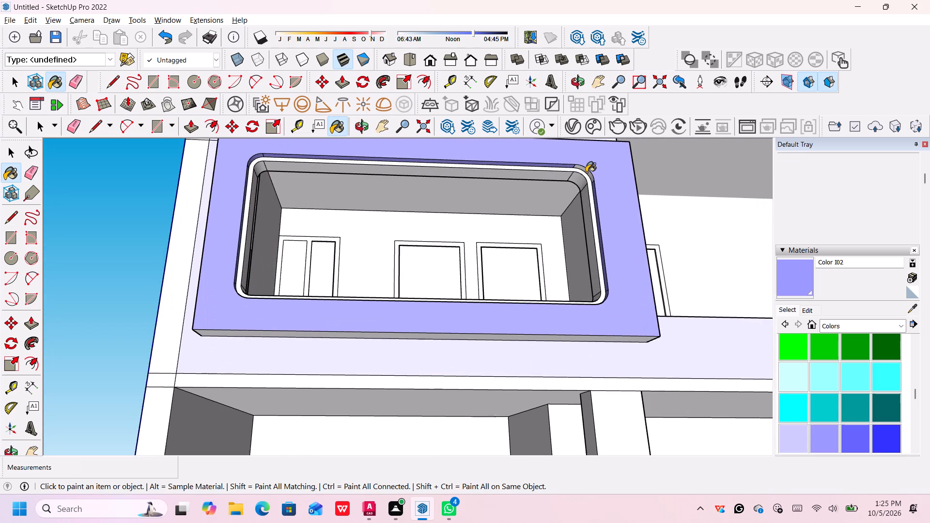
{"action": "left_click", "coordinate": [588, 171]}
Paint the narrow white corner panel at the left end of the upper facade band with Color I01.
{"action": "middle_click_drag", "start_coordinate": [588, 194], "coordinate": [537, 267]}
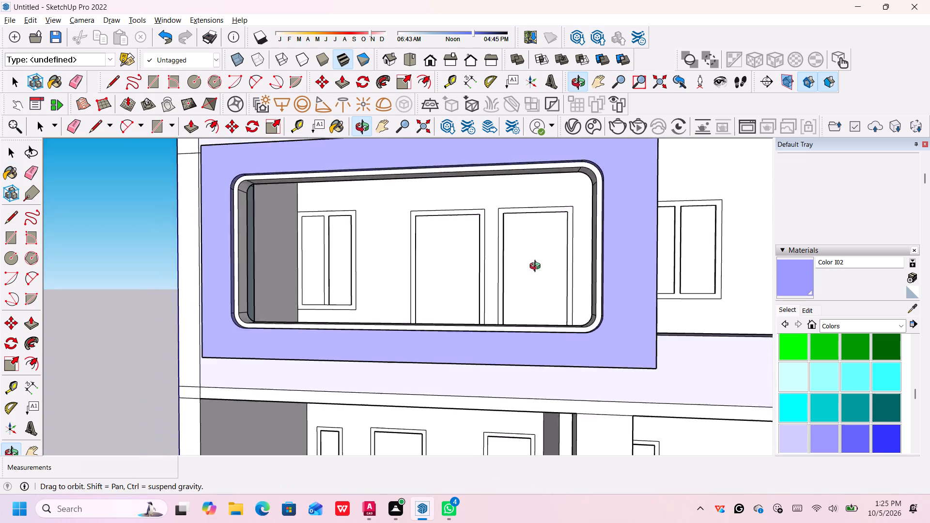
{"action": "middle_click_drag", "start_coordinate": [537, 267], "coordinate": [485, 354]}
{"action": "scroll", "coordinate": [492, 347], "scroll_direction": "down", "scroll_amount": 7}
{"action": "middle_click_drag", "start_coordinate": [563, 340], "coordinate": [562, 330]}
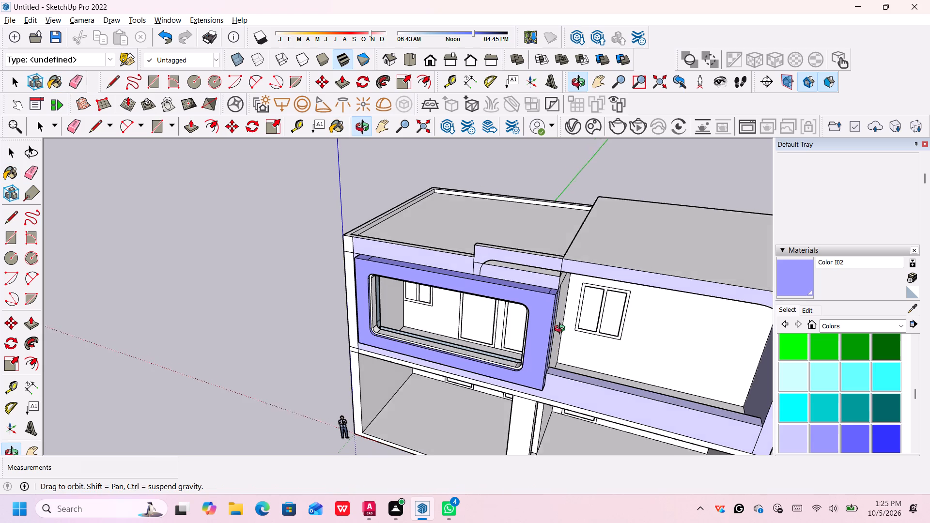
{"action": "middle_click_drag", "start_coordinate": [562, 330], "coordinate": [561, 320]}
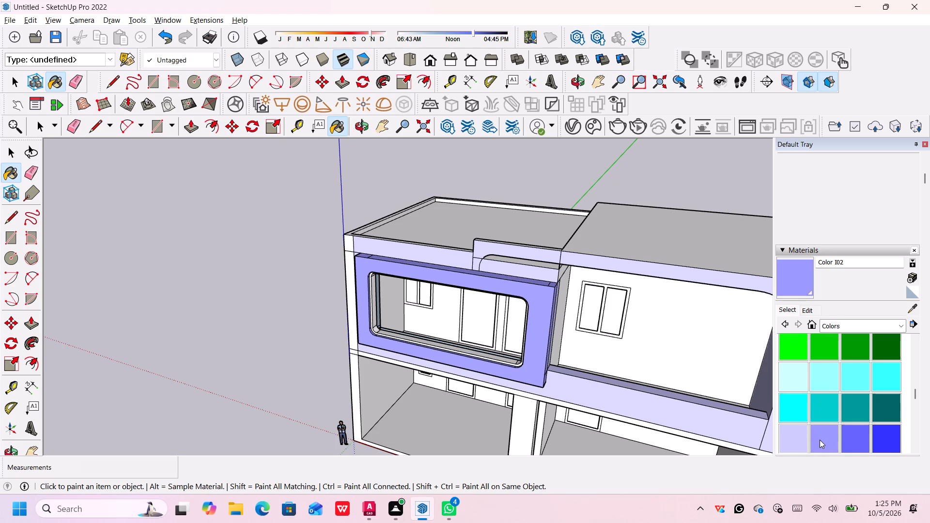
{"action": "left_click", "coordinate": [800, 440]}
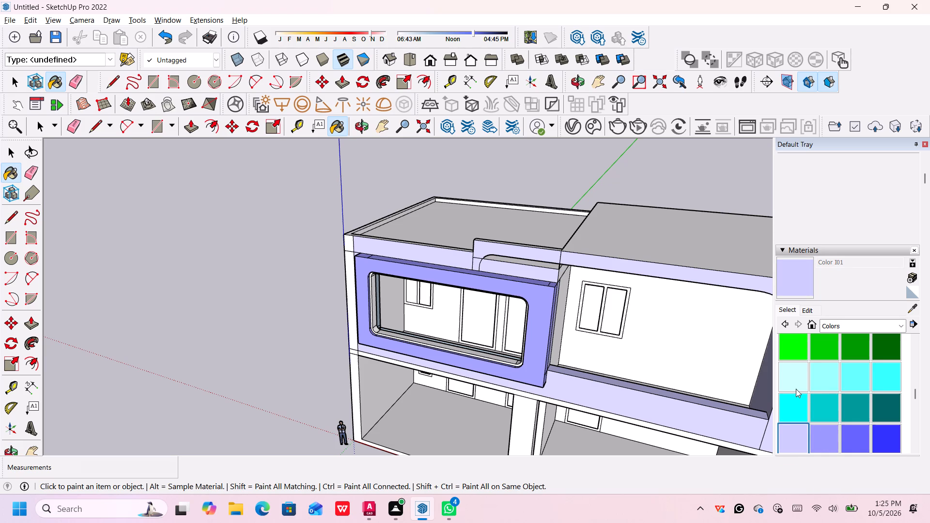
{"action": "scroll", "coordinate": [812, 420], "scroll_direction": "down", "scroll_amount": 1}
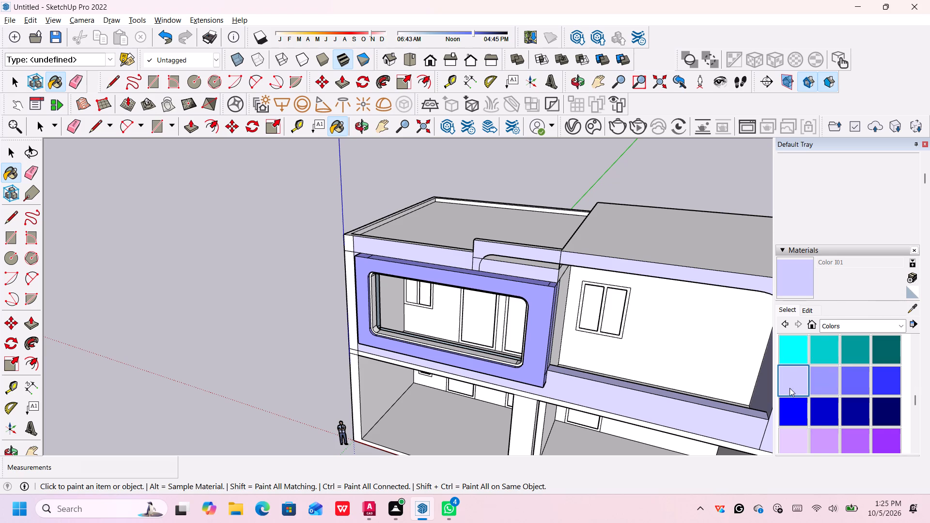
{"action": "scroll", "coordinate": [806, 383], "scroll_direction": "up", "scroll_amount": 2}
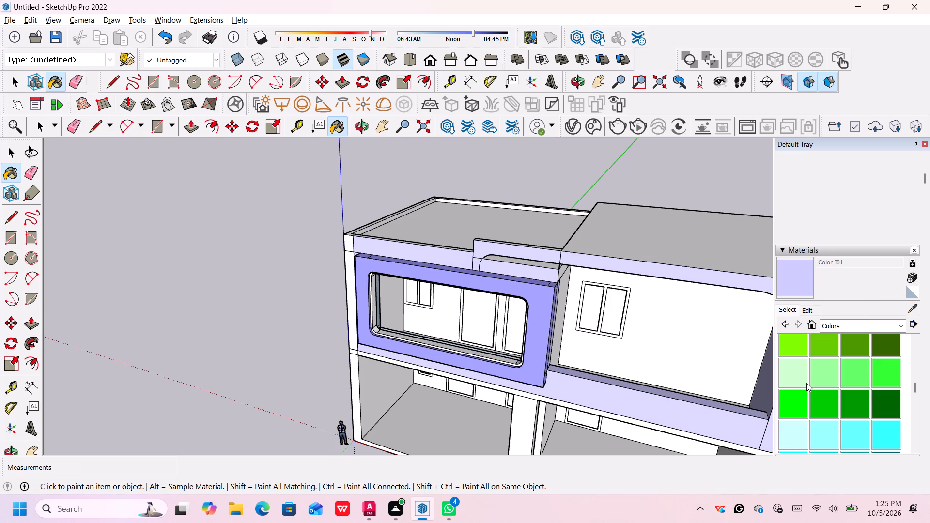
{"action": "left_click", "coordinate": [812, 310]}
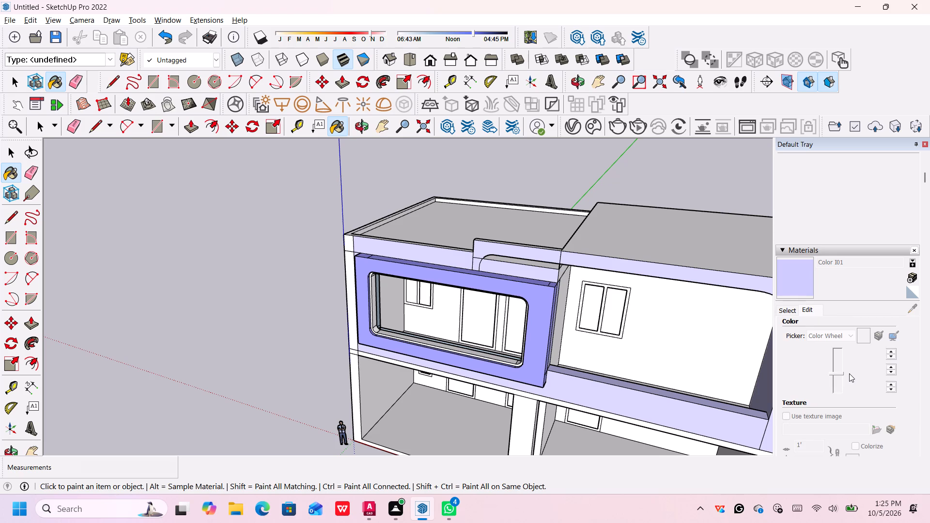
{"action": "left_click_drag", "start_coordinate": [839, 373], "coordinate": [838, 365]}
{"action": "left_click_drag", "start_coordinate": [836, 374], "coordinate": [837, 366]}
{"action": "left_click", "coordinate": [349, 251]}
{"action": "left_click", "coordinate": [350, 246]}
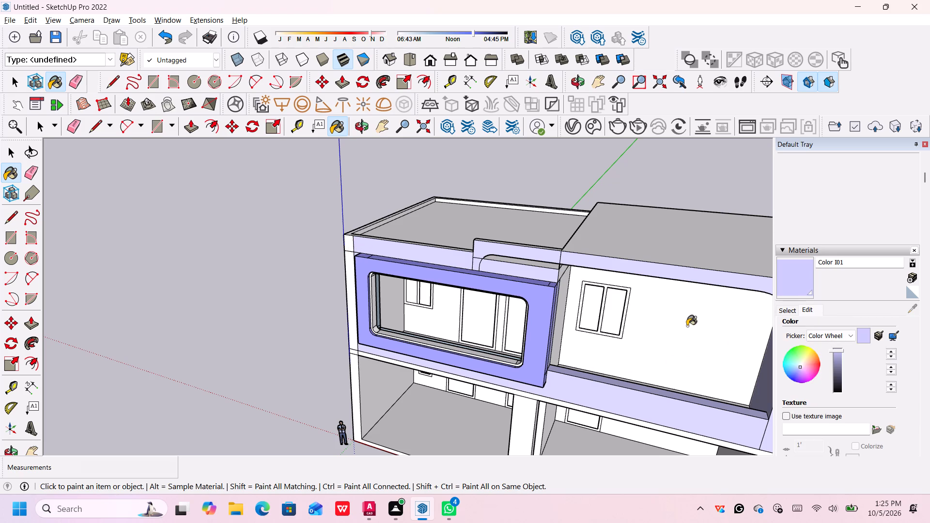
Edit Color I01 on the colour wheel, trying pink and pale cyan tints before setting a light blue at full brightness.
{"action": "left_click_drag", "start_coordinate": [802, 367], "coordinate": [802, 369]}
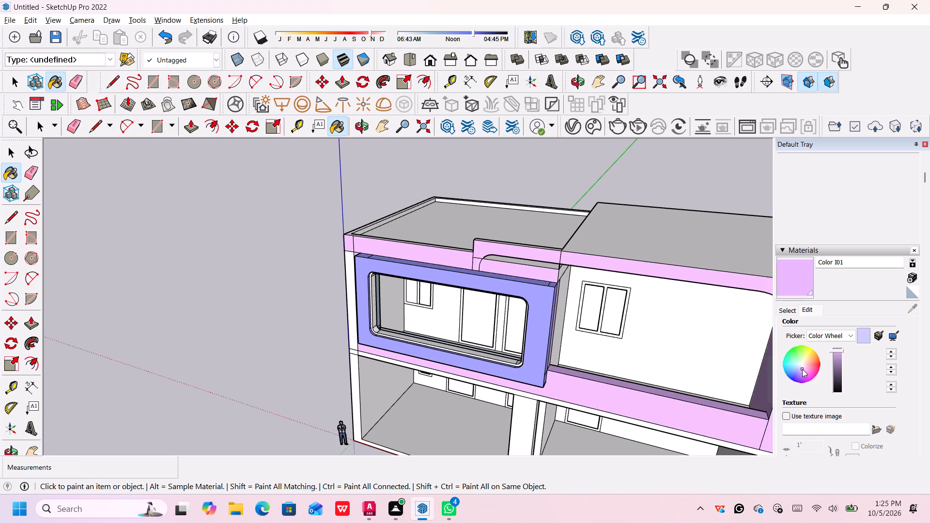
{"action": "left_click_drag", "start_coordinate": [802, 369], "coordinate": [800, 364]}
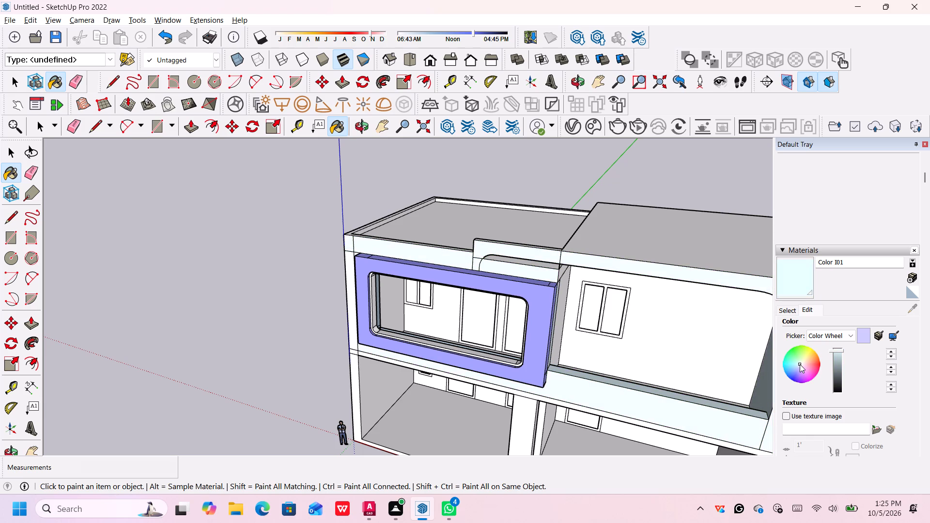
{"action": "left_click_drag", "start_coordinate": [800, 364], "coordinate": [797, 363]}
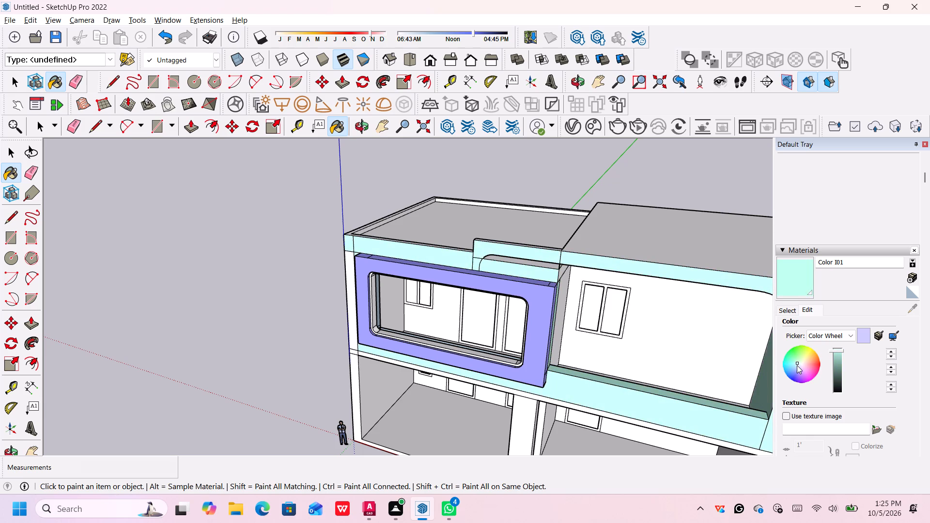
{"action": "left_click", "coordinate": [798, 364]}
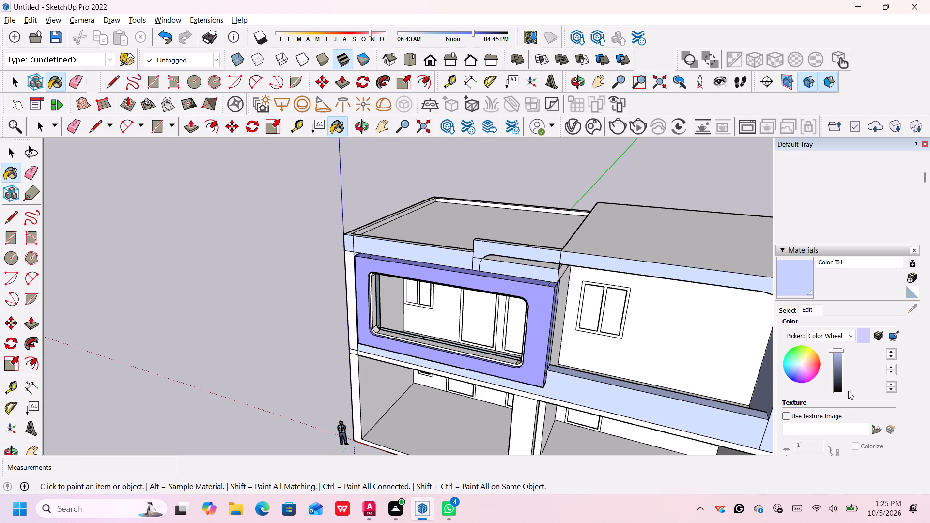
{"action": "left_click_drag", "start_coordinate": [834, 350], "coordinate": [834, 341]}
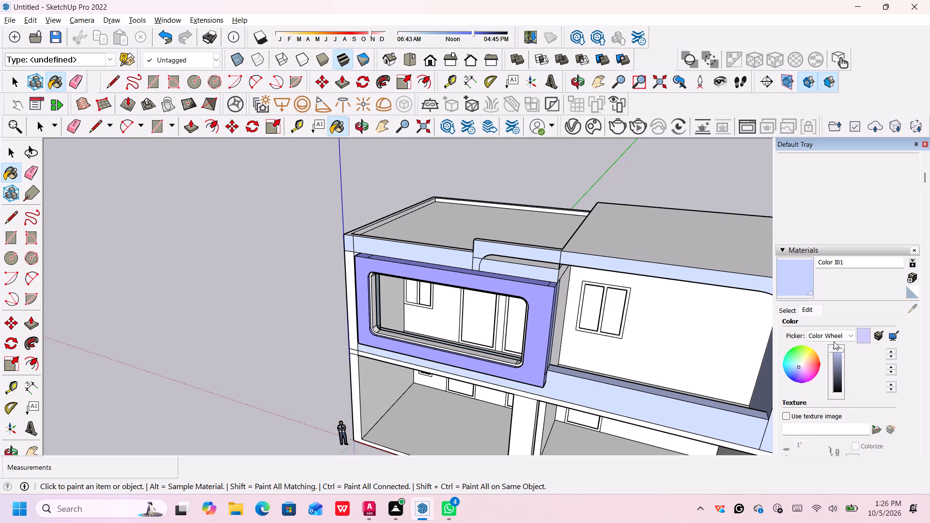
{"action": "left_click_drag", "start_coordinate": [834, 341], "coordinate": [834, 338]}
{"action": "left_click", "coordinate": [839, 349]}
{"action": "left_click_drag", "start_coordinate": [839, 351], "coordinate": [836, 338]}
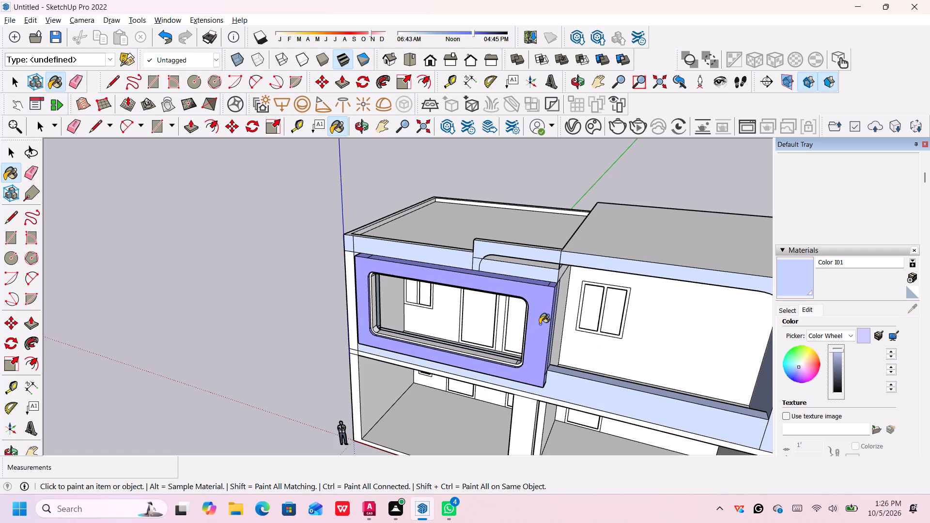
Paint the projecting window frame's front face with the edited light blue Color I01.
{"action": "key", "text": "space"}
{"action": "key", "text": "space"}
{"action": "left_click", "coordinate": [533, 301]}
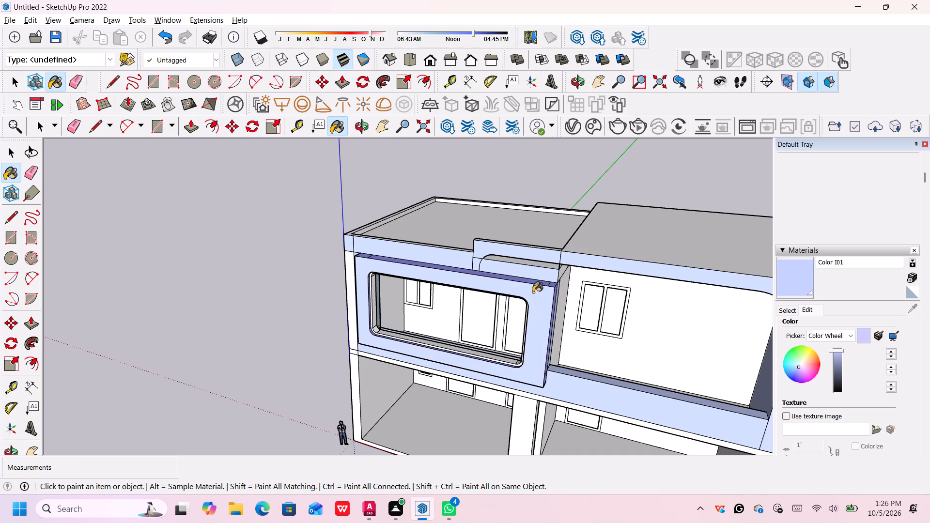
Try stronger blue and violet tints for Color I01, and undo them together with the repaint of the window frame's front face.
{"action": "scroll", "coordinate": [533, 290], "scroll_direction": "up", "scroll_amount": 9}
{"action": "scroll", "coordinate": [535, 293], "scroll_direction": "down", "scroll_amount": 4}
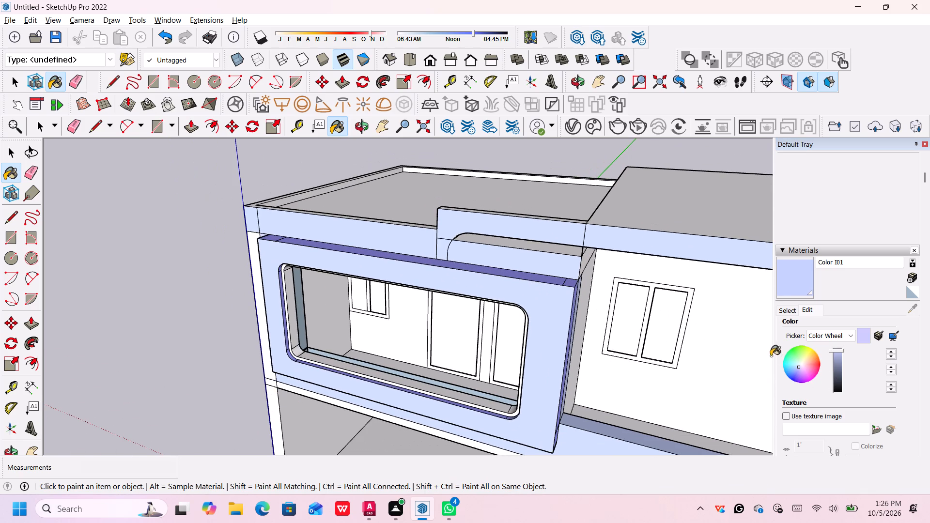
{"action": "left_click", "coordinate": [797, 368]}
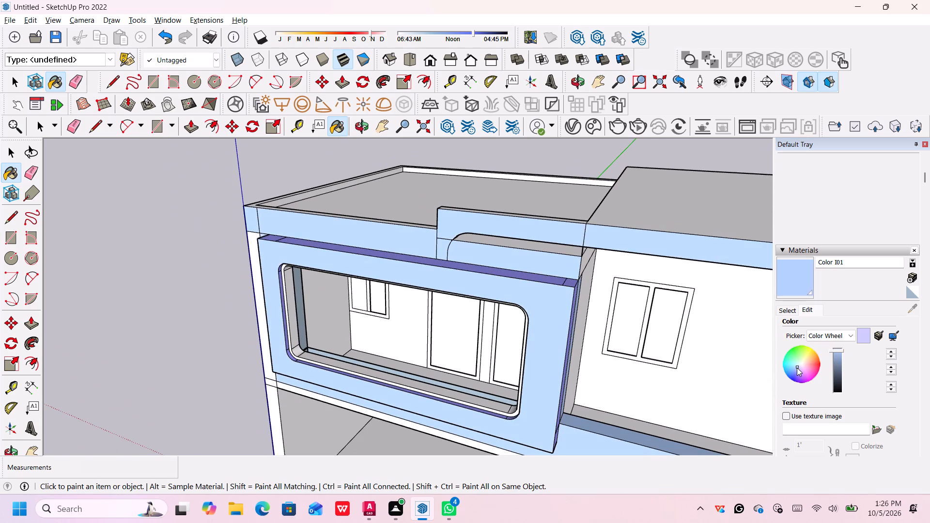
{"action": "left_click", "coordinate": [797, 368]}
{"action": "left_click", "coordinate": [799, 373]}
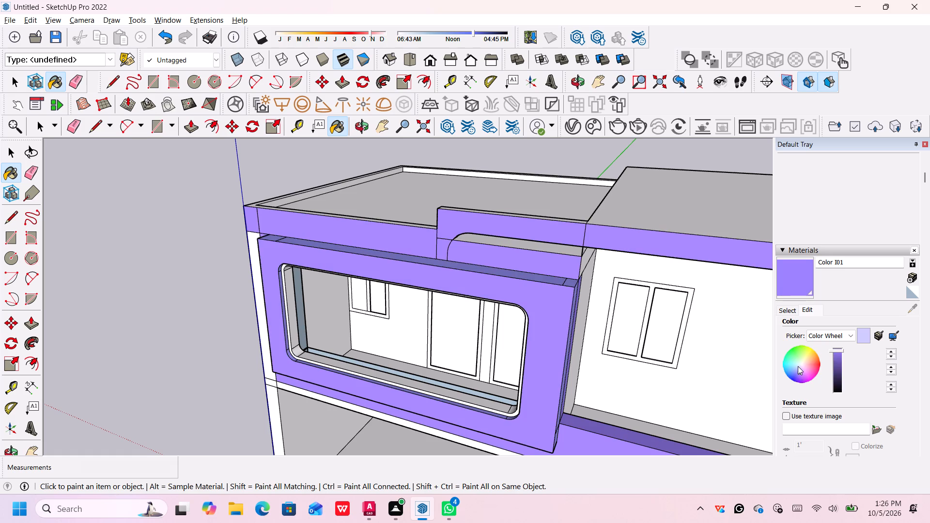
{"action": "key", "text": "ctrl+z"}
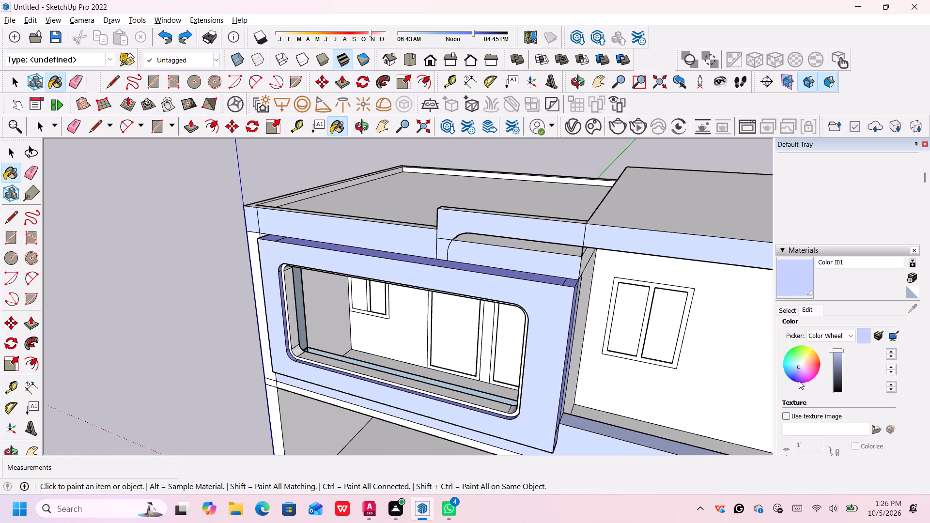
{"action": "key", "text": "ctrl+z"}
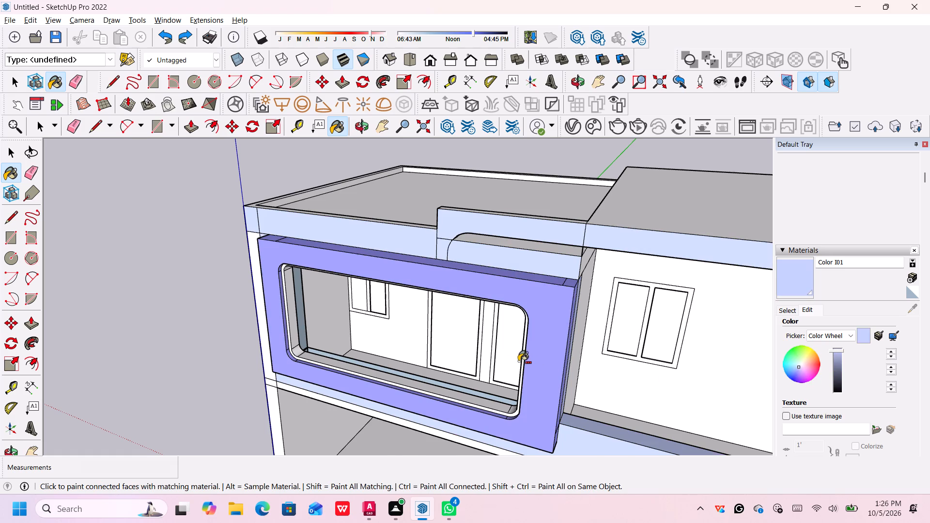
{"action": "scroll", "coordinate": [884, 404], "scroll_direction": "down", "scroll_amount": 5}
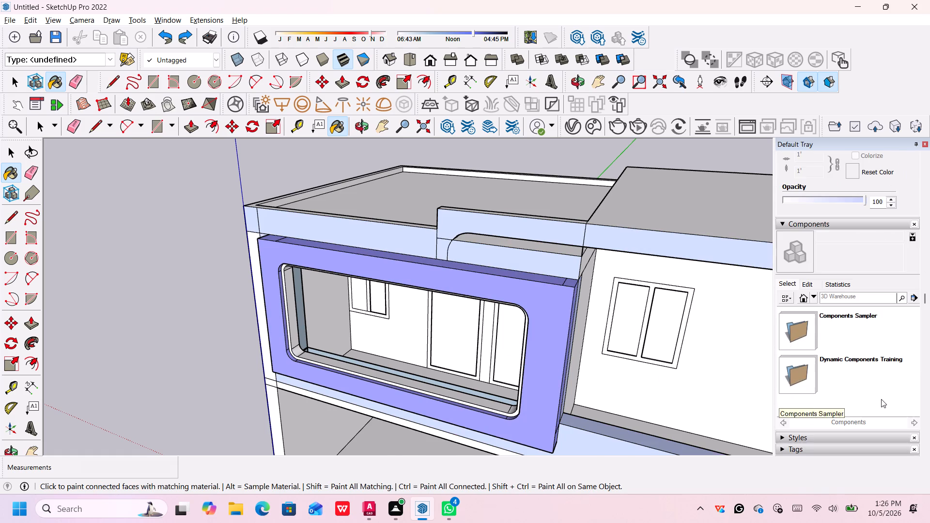
Repaint the projecting window frame's violet front and top faces with the light blue Color I01.
{"action": "scroll", "coordinate": [882, 397], "scroll_direction": "down", "scroll_amount": 7}
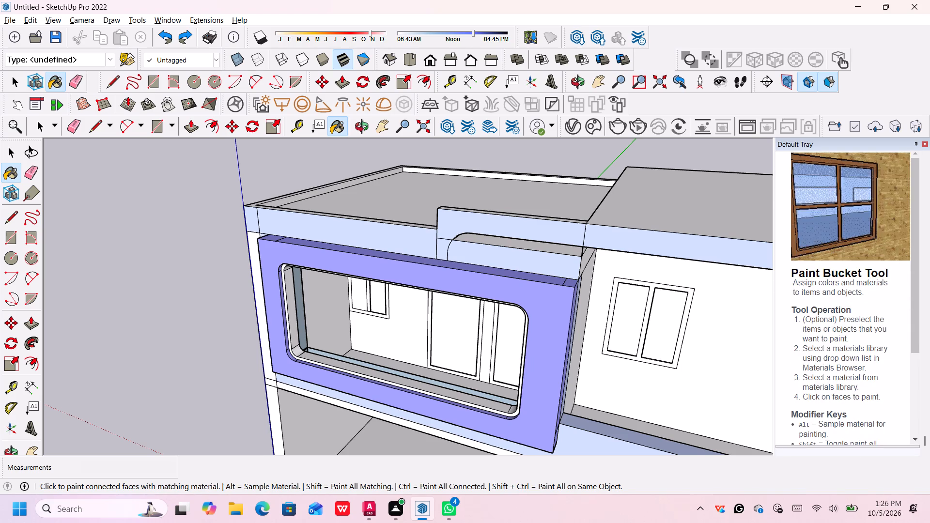
{"action": "scroll", "coordinate": [811, 395], "scroll_direction": "down", "scroll_amount": 3}
{"action": "scroll", "coordinate": [811, 392], "scroll_direction": "up", "scroll_amount": 14}
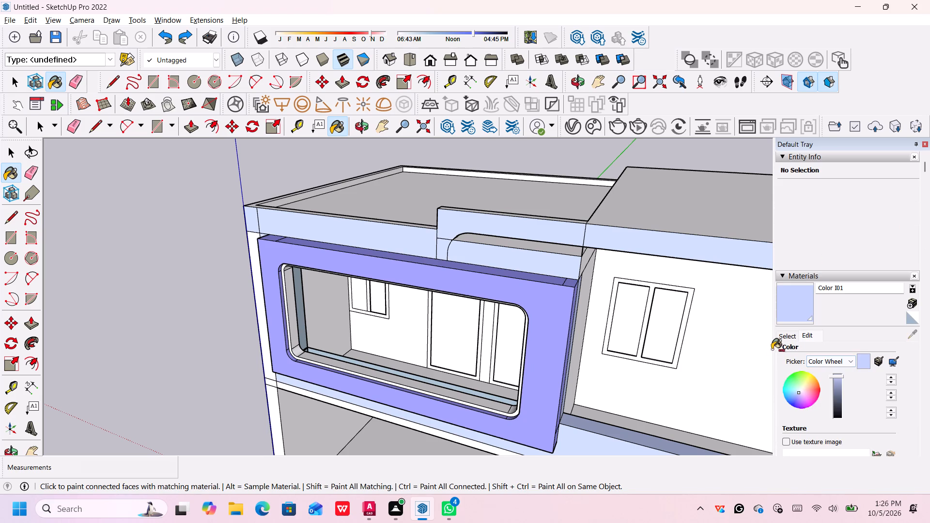
{"action": "scroll", "coordinate": [793, 344], "scroll_direction": "up", "scroll_amount": 4}
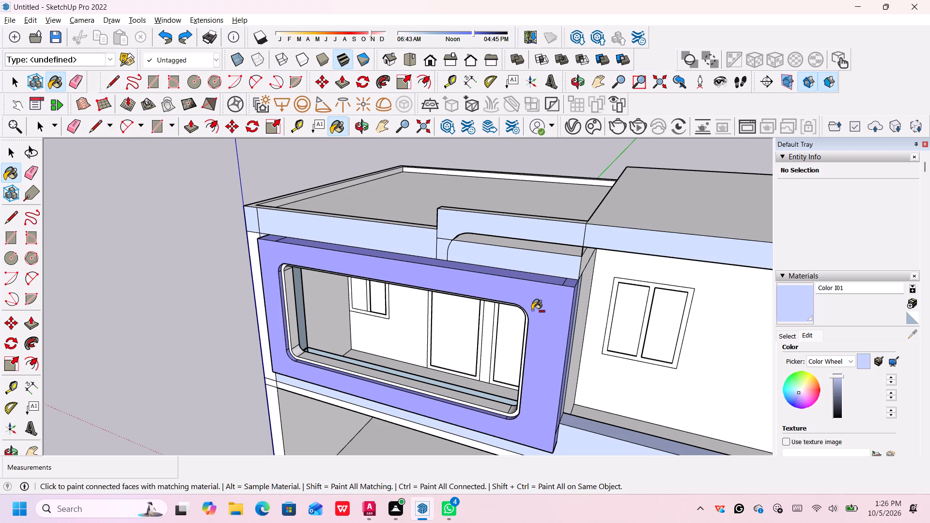
{"action": "middle_click_drag", "start_coordinate": [533, 310], "coordinate": [534, 311]}
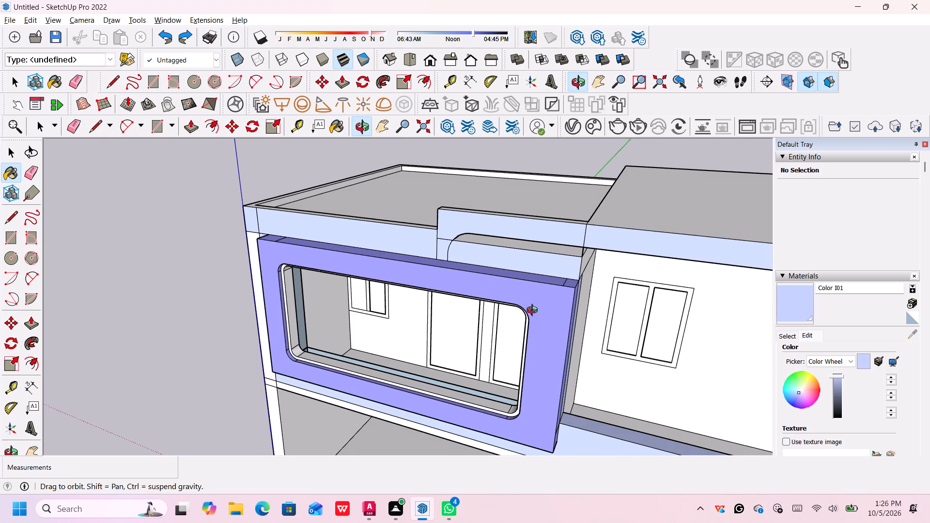
{"action": "middle_click_drag", "start_coordinate": [534, 311], "coordinate": [607, 321]}
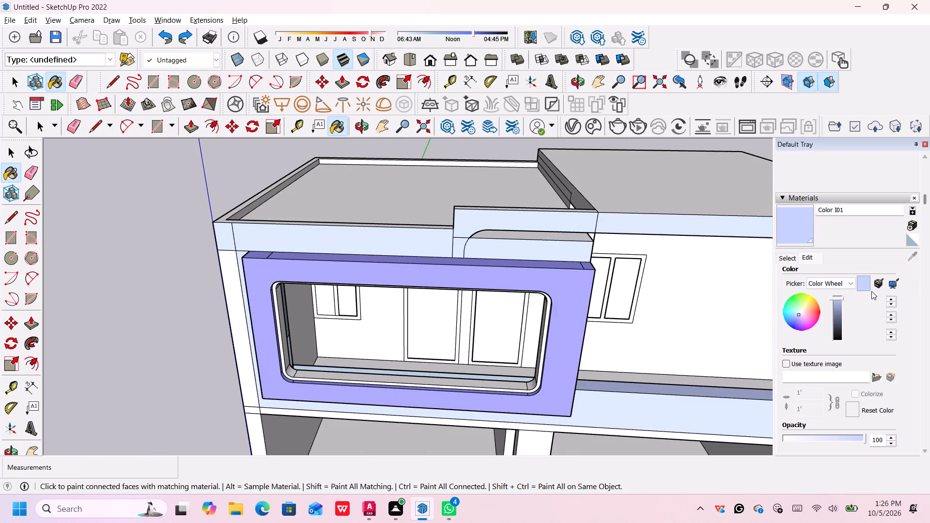
{"action": "left_click", "coordinate": [846, 282]}
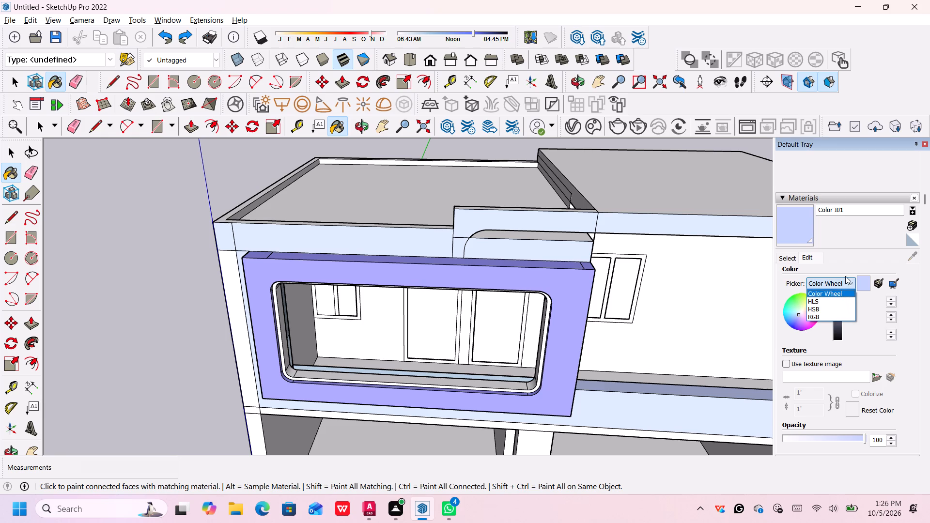
{"action": "left_click", "coordinate": [847, 282]}
{"action": "left_click", "coordinate": [787, 271]}
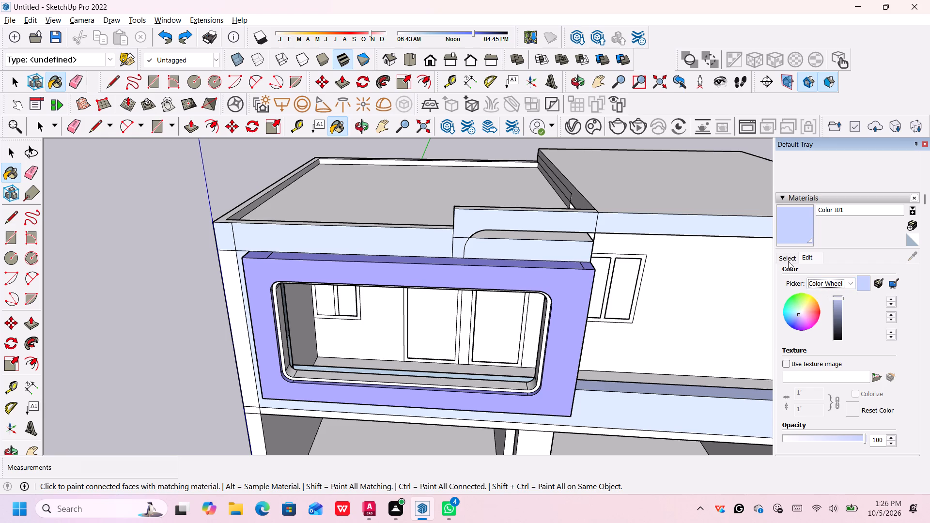
{"action": "left_click", "coordinate": [790, 262]}
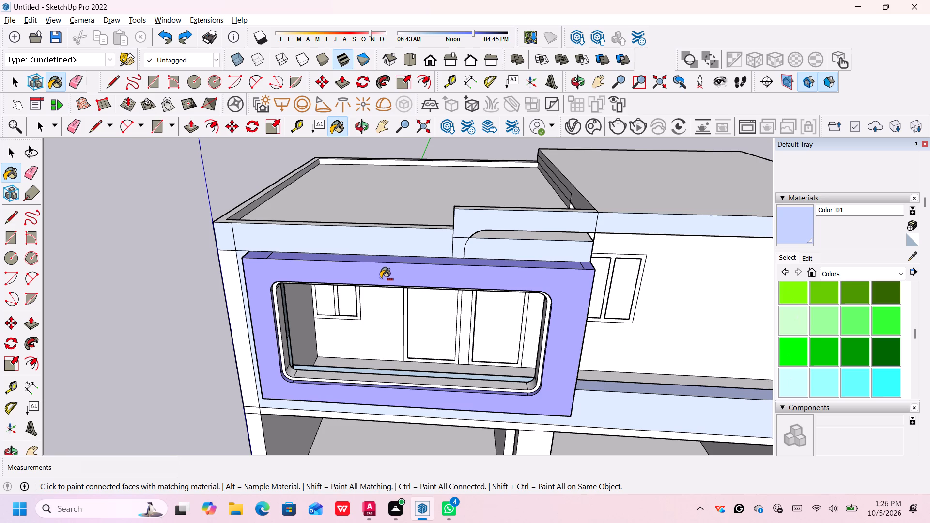
{"action": "left_click", "coordinate": [325, 276]}
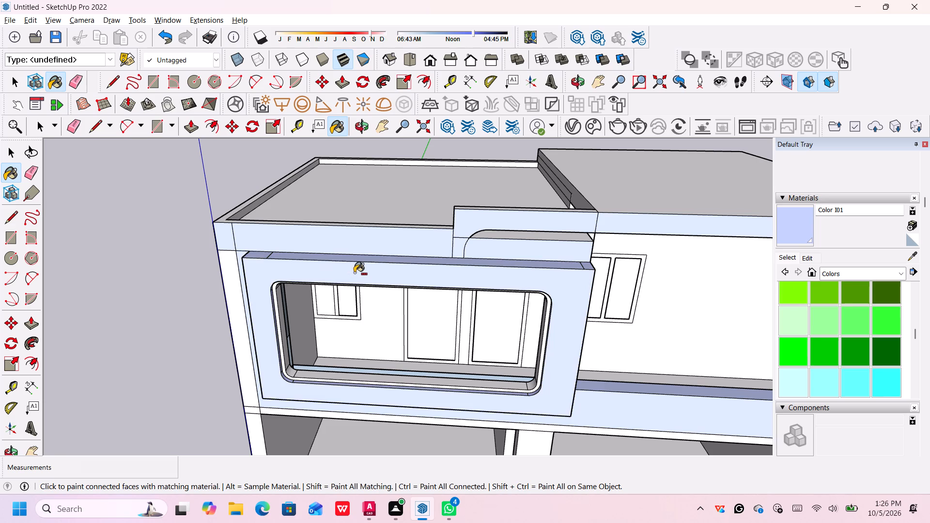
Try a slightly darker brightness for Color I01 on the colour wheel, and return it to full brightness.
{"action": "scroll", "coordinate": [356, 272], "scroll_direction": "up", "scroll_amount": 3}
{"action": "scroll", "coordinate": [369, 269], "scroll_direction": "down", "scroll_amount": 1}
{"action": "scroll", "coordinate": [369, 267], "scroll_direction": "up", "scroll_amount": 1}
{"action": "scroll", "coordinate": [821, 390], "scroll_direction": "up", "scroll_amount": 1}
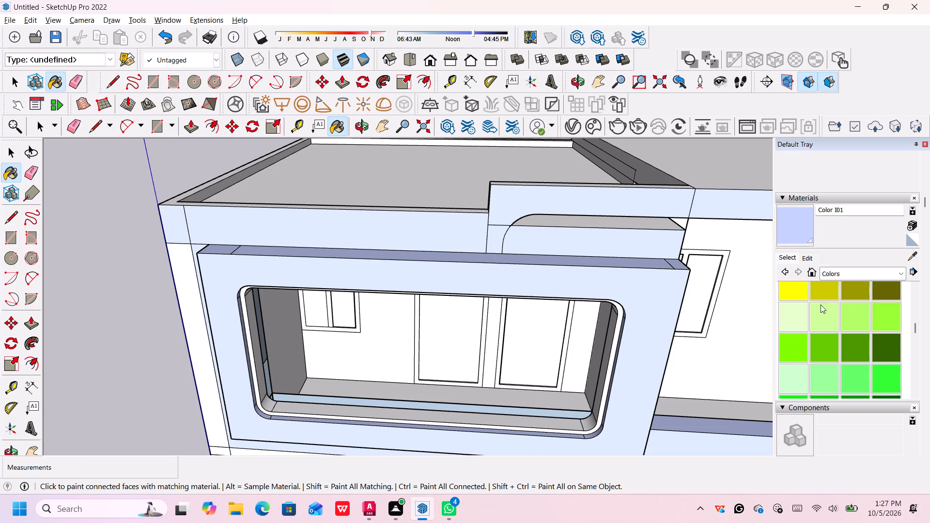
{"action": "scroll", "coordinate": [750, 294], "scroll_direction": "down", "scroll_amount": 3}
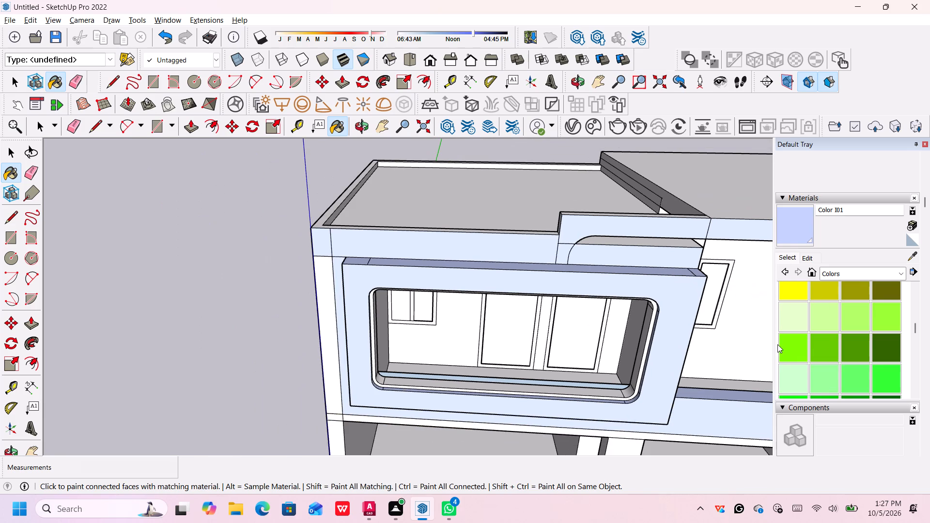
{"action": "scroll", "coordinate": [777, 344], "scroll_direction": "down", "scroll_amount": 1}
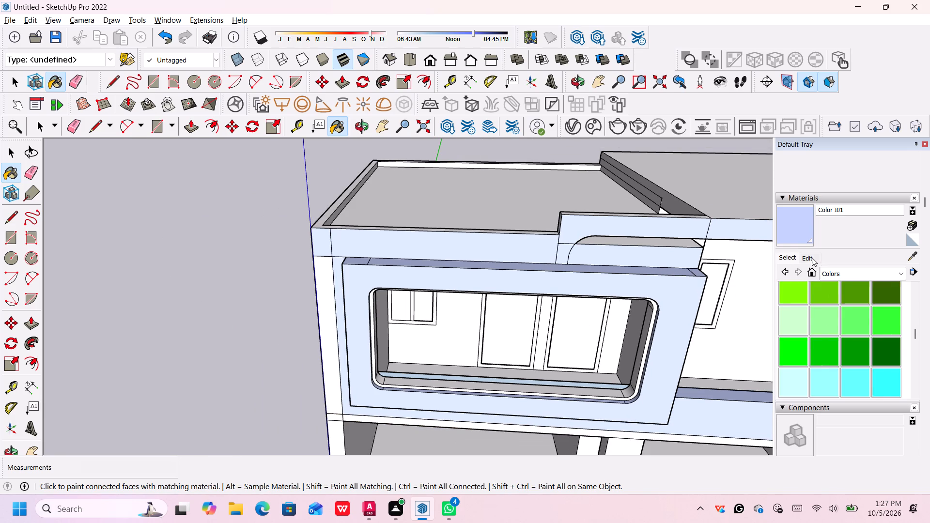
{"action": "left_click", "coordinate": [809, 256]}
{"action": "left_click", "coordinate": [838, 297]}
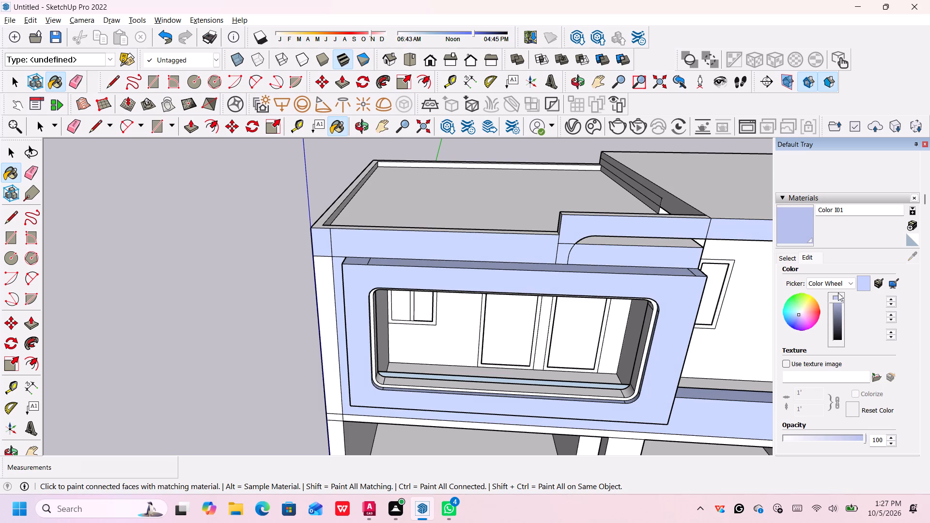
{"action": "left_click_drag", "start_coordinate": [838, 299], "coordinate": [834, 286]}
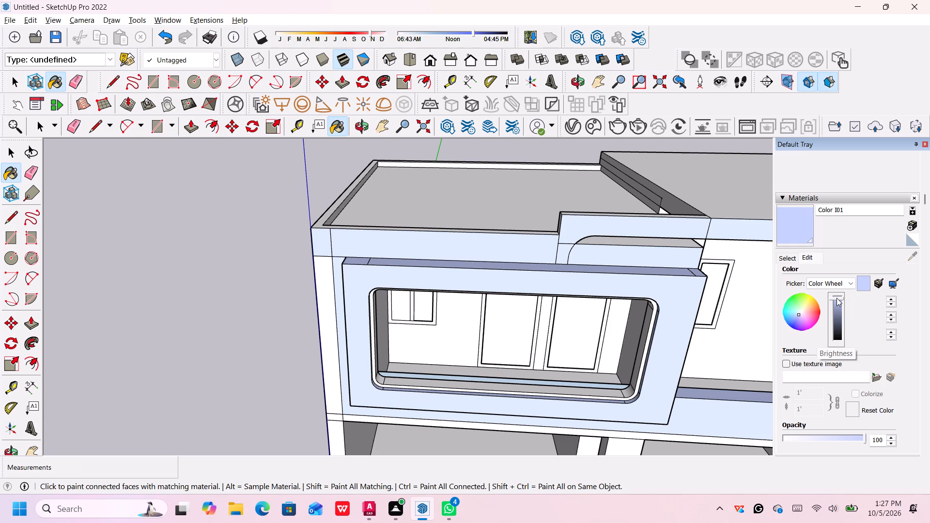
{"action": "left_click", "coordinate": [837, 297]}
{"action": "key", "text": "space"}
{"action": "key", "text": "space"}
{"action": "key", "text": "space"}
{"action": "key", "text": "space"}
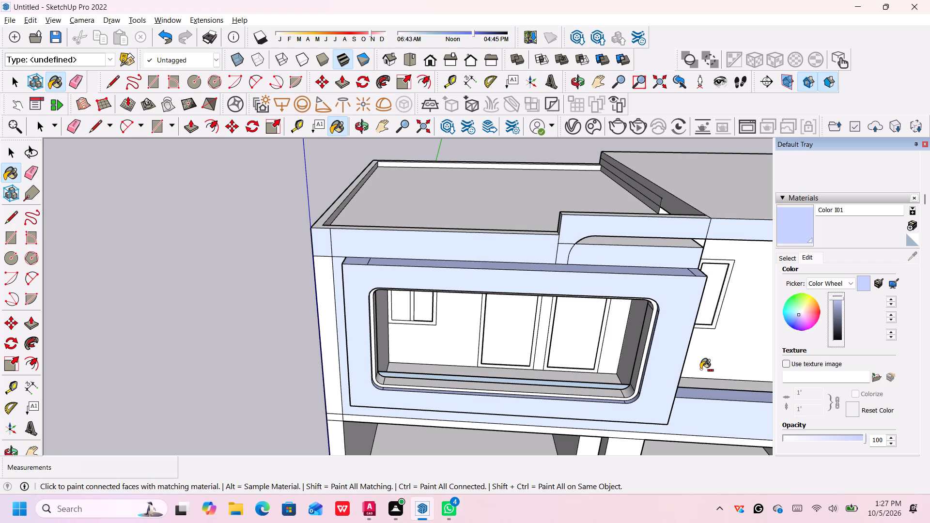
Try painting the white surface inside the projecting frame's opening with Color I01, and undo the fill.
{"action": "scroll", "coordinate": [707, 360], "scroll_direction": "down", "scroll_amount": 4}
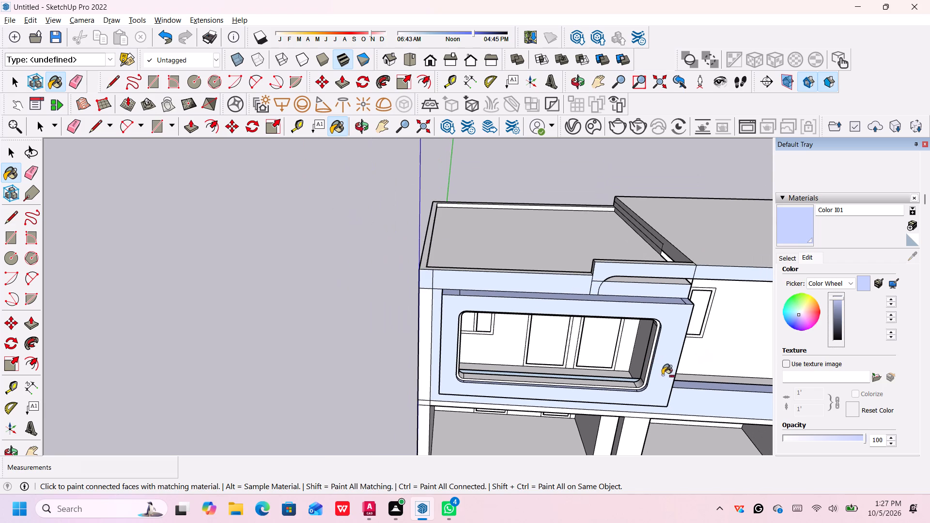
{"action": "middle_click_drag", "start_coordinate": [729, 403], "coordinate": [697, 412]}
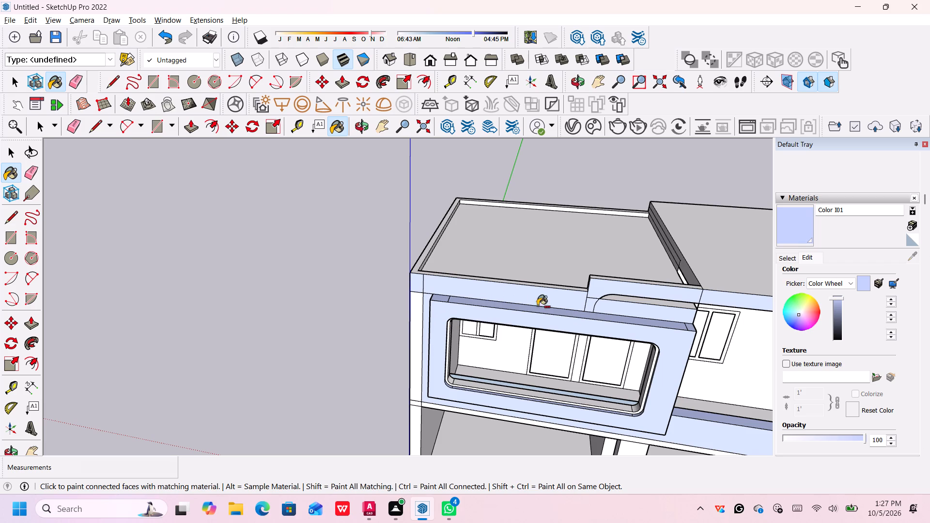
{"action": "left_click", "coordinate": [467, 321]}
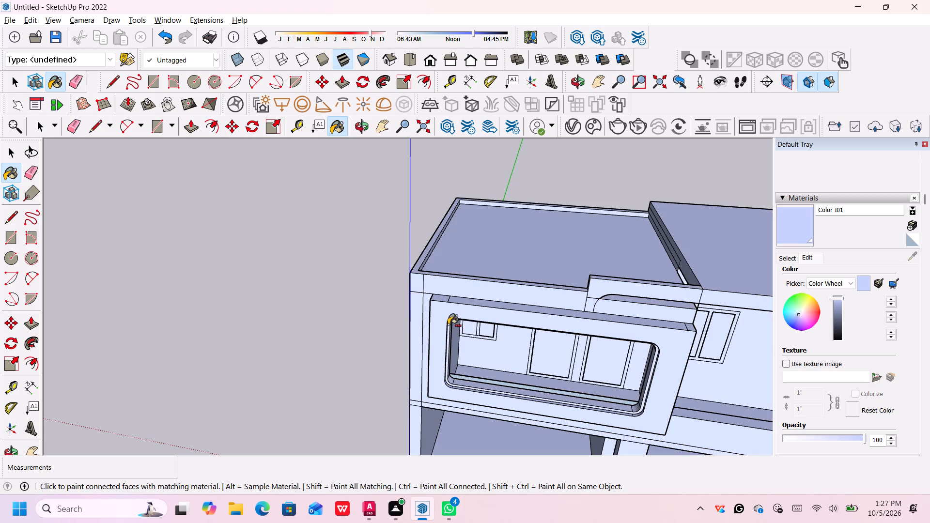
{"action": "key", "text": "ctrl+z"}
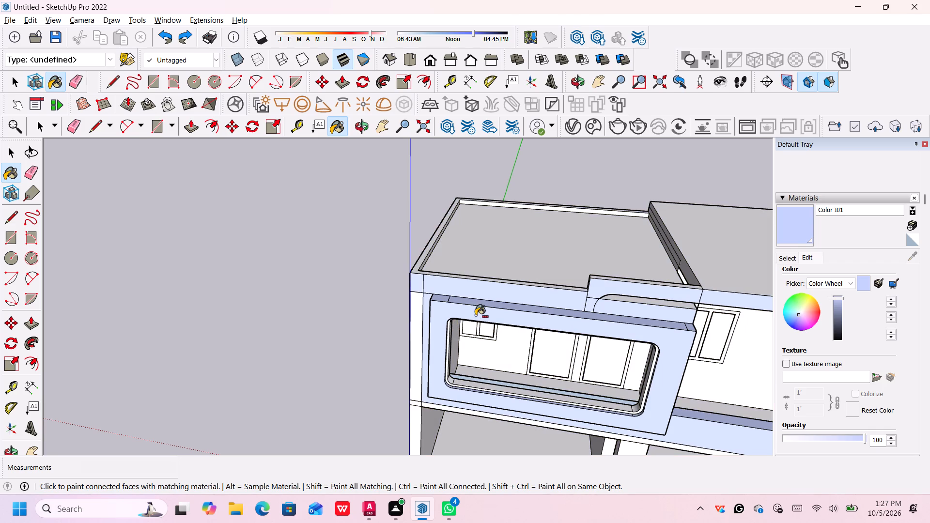
Select the projecting window frame's front face and darken Color I01 to a slate blue at about half brightness.
{"action": "key", "text": "space"}
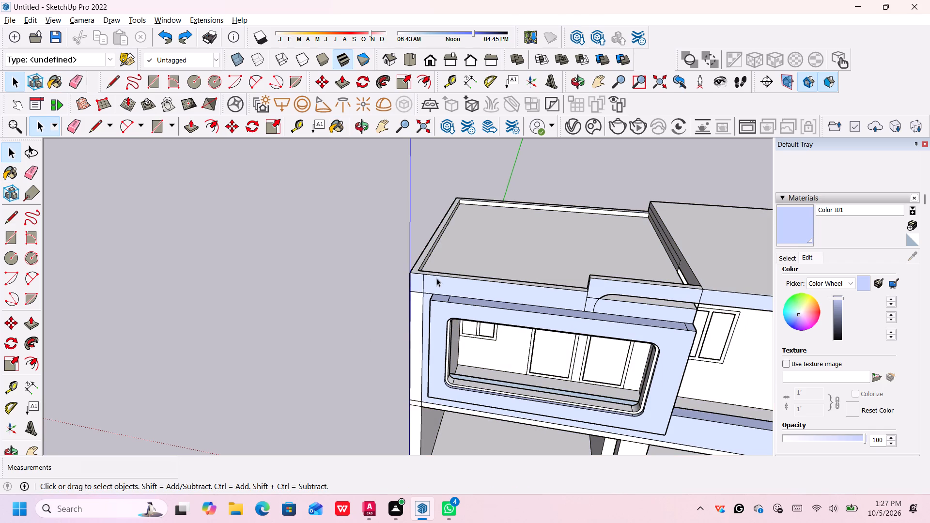
{"action": "left_click", "coordinate": [433, 282]}
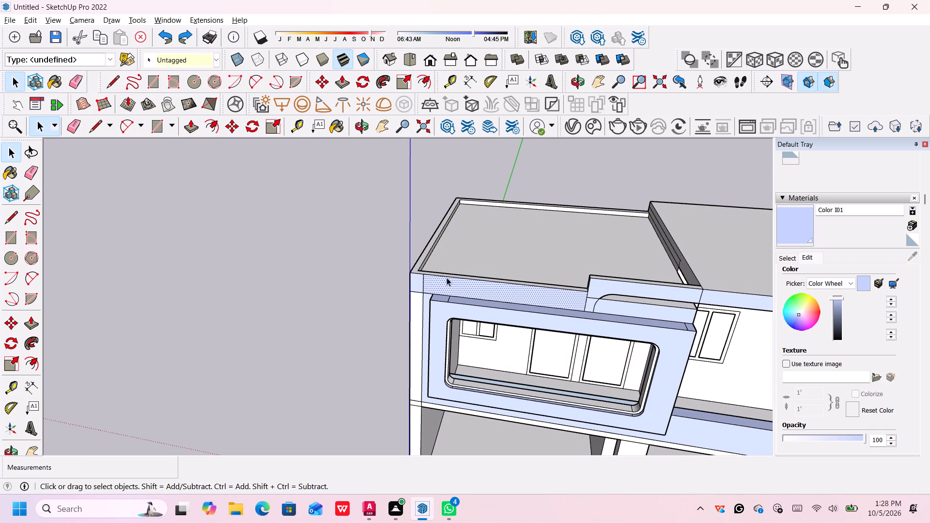
{"action": "left_click", "coordinate": [421, 334]}
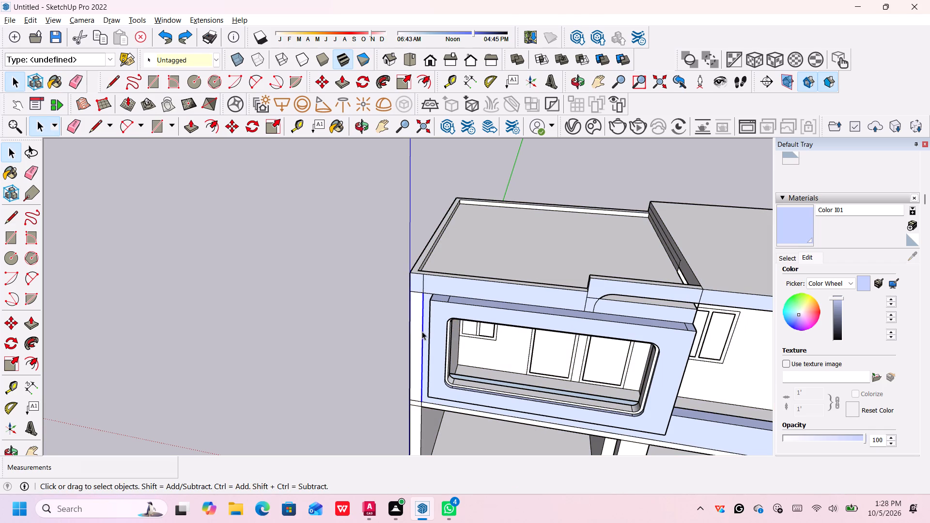
{"action": "left_click_drag", "start_coordinate": [410, 330], "coordinate": [415, 329]}
{"action": "left_click", "coordinate": [464, 311]}
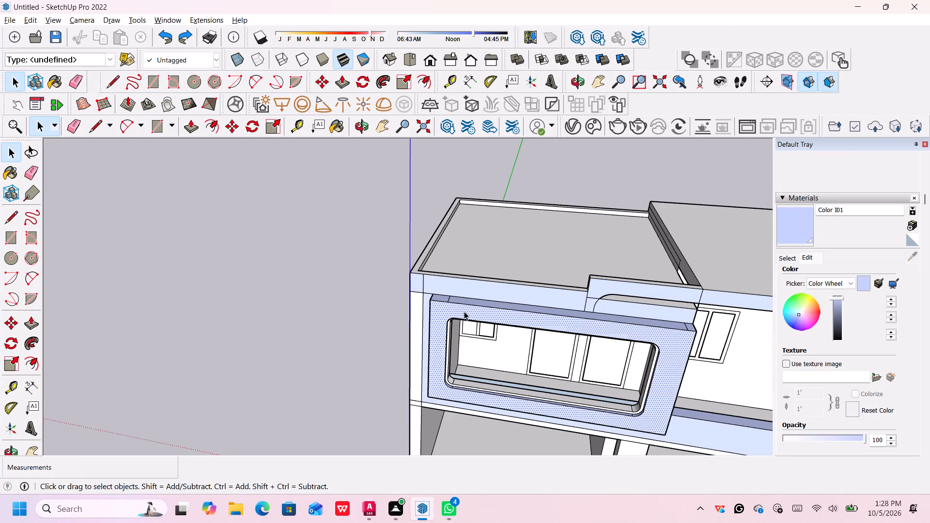
{"action": "scroll", "coordinate": [567, 374], "scroll_direction": "up", "scroll_amount": 6}
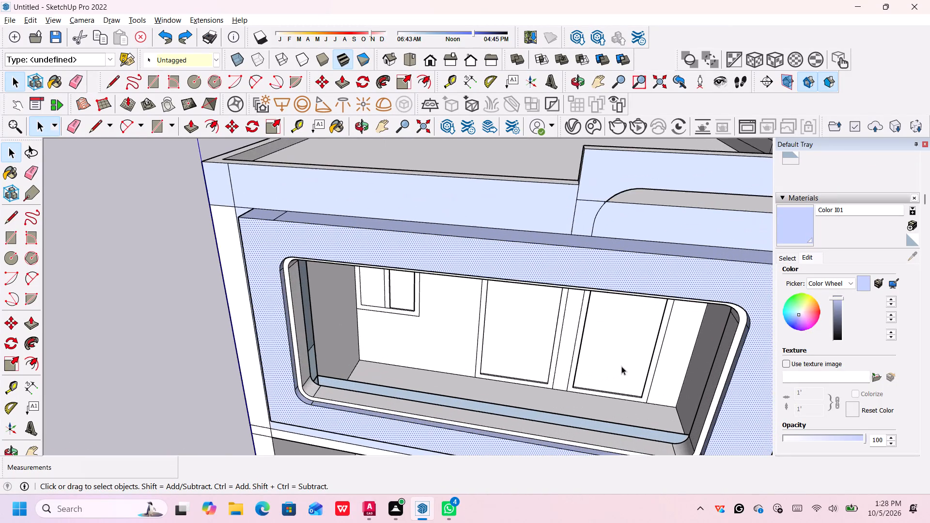
{"action": "scroll", "coordinate": [615, 369], "scroll_direction": "down", "scroll_amount": 13}
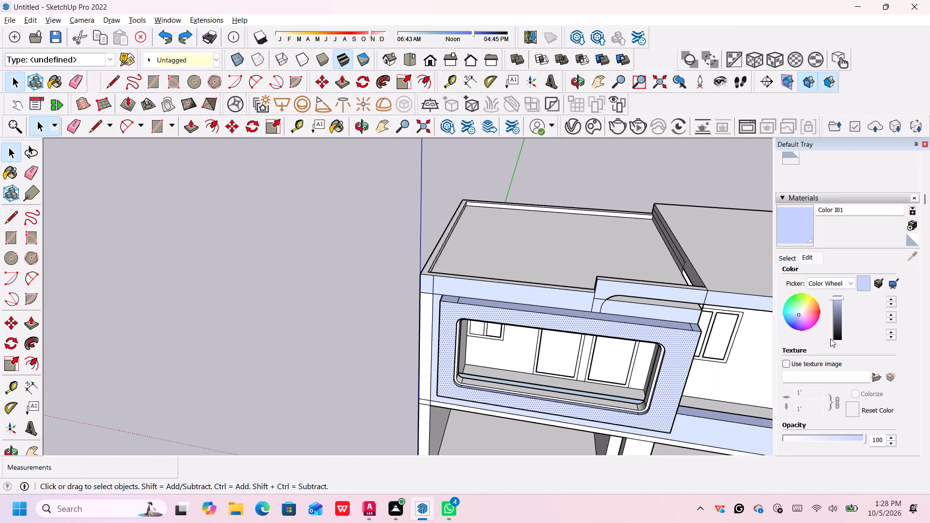
{"action": "scroll", "coordinate": [798, 354], "scroll_direction": "down", "scroll_amount": 13}
{"action": "scroll", "coordinate": [799, 352], "scroll_direction": "up", "scroll_amount": 8}
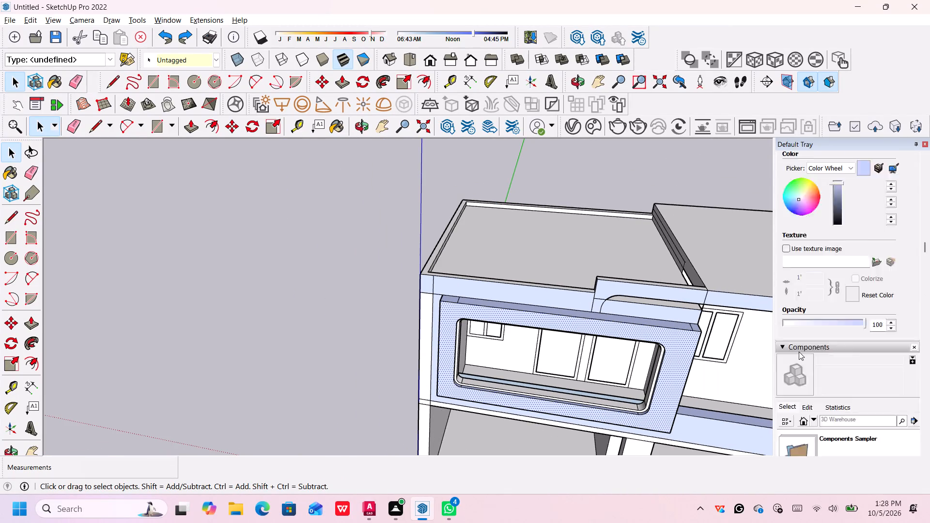
{"action": "scroll", "coordinate": [799, 352], "scroll_direction": "up", "scroll_amount": 6}
{"action": "scroll", "coordinate": [799, 352], "scroll_direction": "down", "scroll_amount": 2}
{"action": "scroll", "coordinate": [799, 352], "scroll_direction": "up", "scroll_amount": 6}
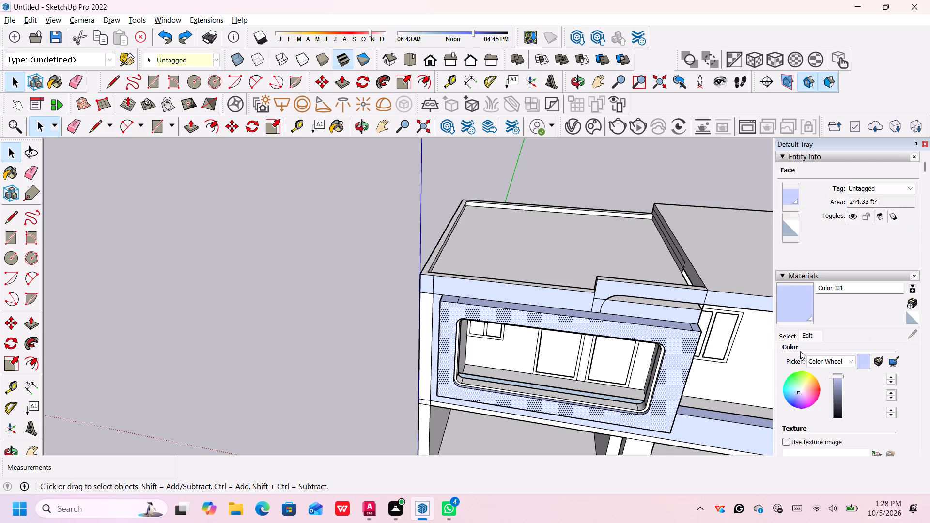
{"action": "scroll", "coordinate": [800, 351], "scroll_direction": "down", "scroll_amount": 3}
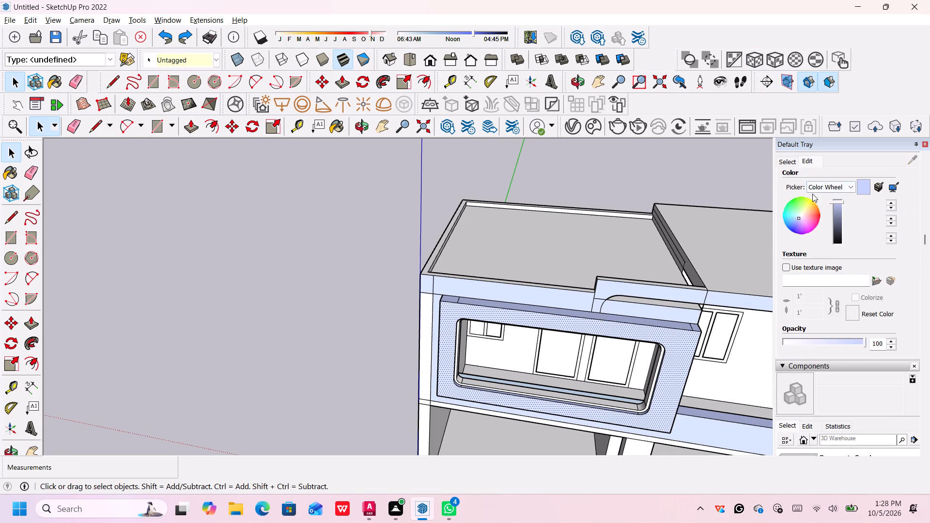
{"action": "left_click", "coordinate": [835, 221]}
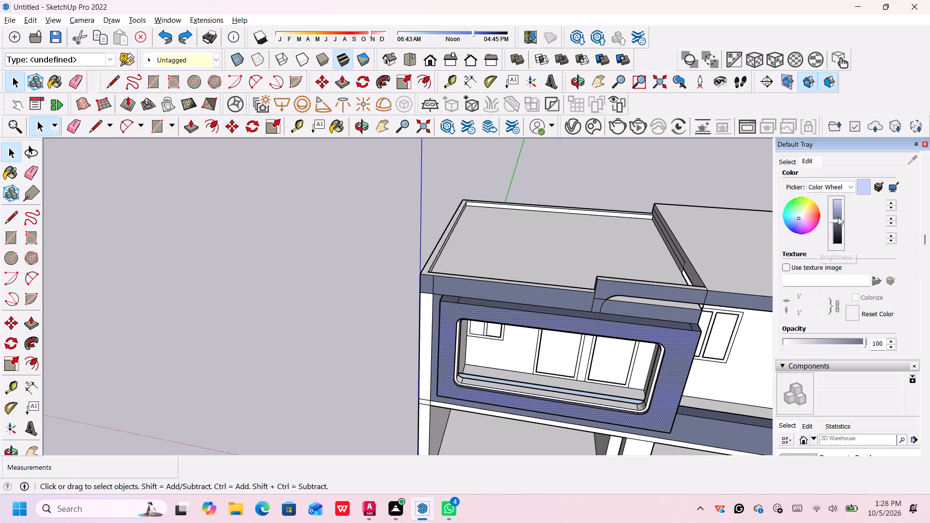
Examine the darkened Color I01 on the facade bands and projecting window frame from above and from the front.
{"action": "scroll", "coordinate": [646, 275], "scroll_direction": "down", "scroll_amount": 14}
{"action": "scroll", "coordinate": [644, 276], "scroll_direction": "up", "scroll_amount": 1}
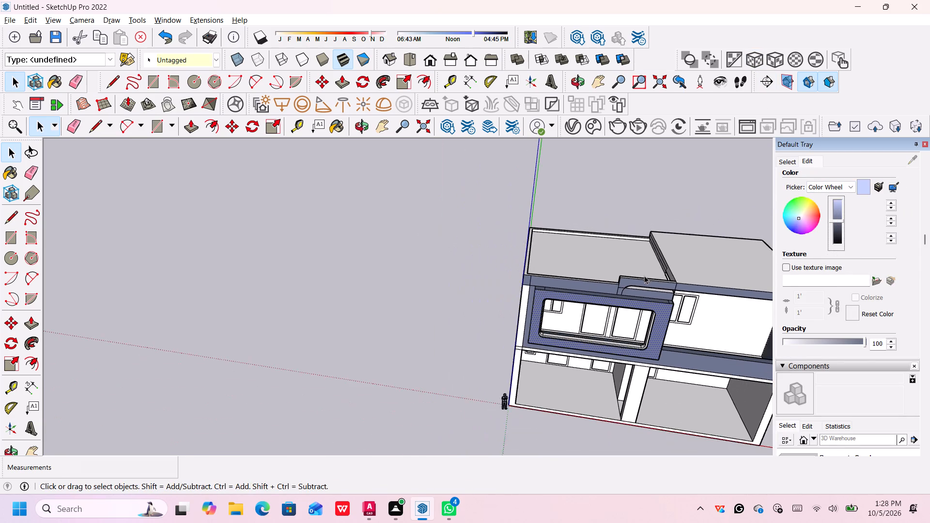
{"action": "scroll", "coordinate": [646, 276], "scroll_direction": "down", "scroll_amount": 6}
{"action": "middle_click_drag", "start_coordinate": [637, 292], "coordinate": [607, 410]}
{"action": "scroll", "coordinate": [637, 296], "scroll_direction": "down", "scroll_amount": 1}
{"action": "scroll", "coordinate": [611, 355], "scroll_direction": "up", "scroll_amount": 8}
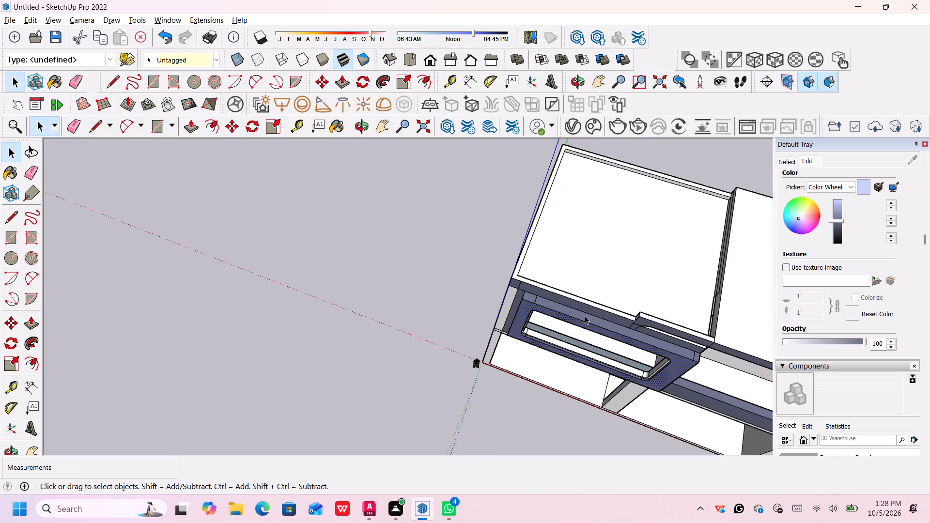
{"action": "scroll", "coordinate": [578, 311], "scroll_direction": "up", "scroll_amount": 16}
{"action": "scroll", "coordinate": [540, 302], "scroll_direction": "down", "scroll_amount": 14}
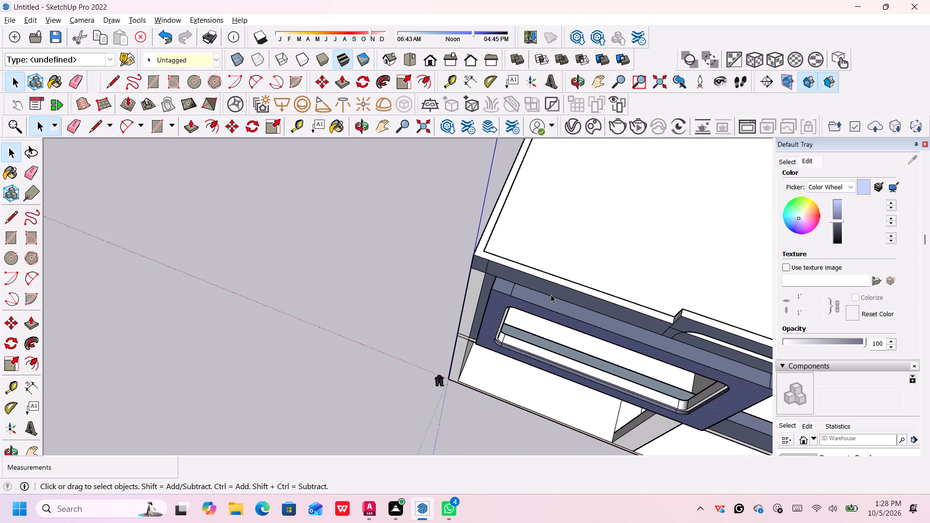
{"action": "scroll", "coordinate": [551, 294], "scroll_direction": "down", "scroll_amount": 4}
{"action": "middle_click_drag", "start_coordinate": [551, 296], "coordinate": [638, 155]}
{"action": "scroll", "coordinate": [638, 155], "scroll_direction": "up", "scroll_amount": 1}
{"action": "scroll", "coordinate": [615, 202], "scroll_direction": "down", "scroll_amount": 1}
{"action": "scroll", "coordinate": [615, 206], "scroll_direction": "up", "scroll_amount": 4}
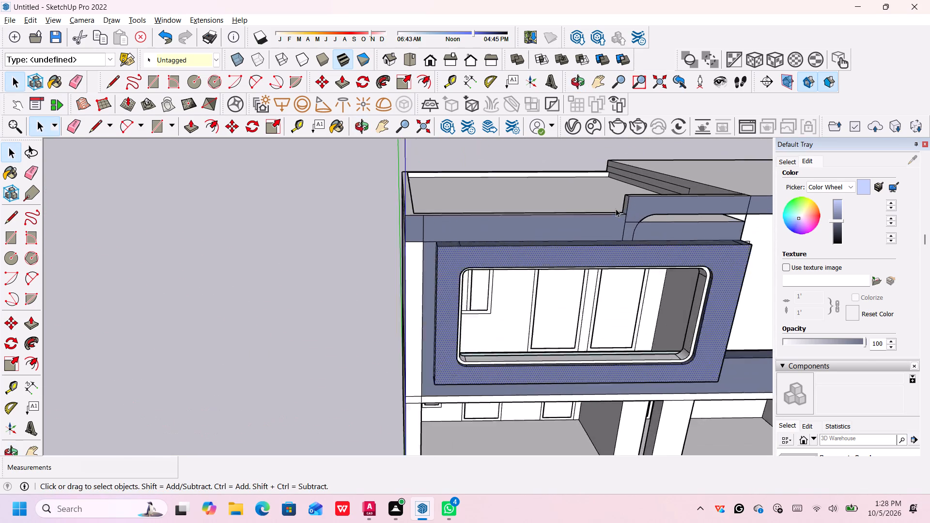
{"action": "scroll", "coordinate": [616, 209], "scroll_direction": "up", "scroll_amount": 2}
{"action": "scroll", "coordinate": [591, 225], "scroll_direction": "down", "scroll_amount": 4}
{"action": "scroll", "coordinate": [535, 250], "scroll_direction": "up", "scroll_amount": 6}
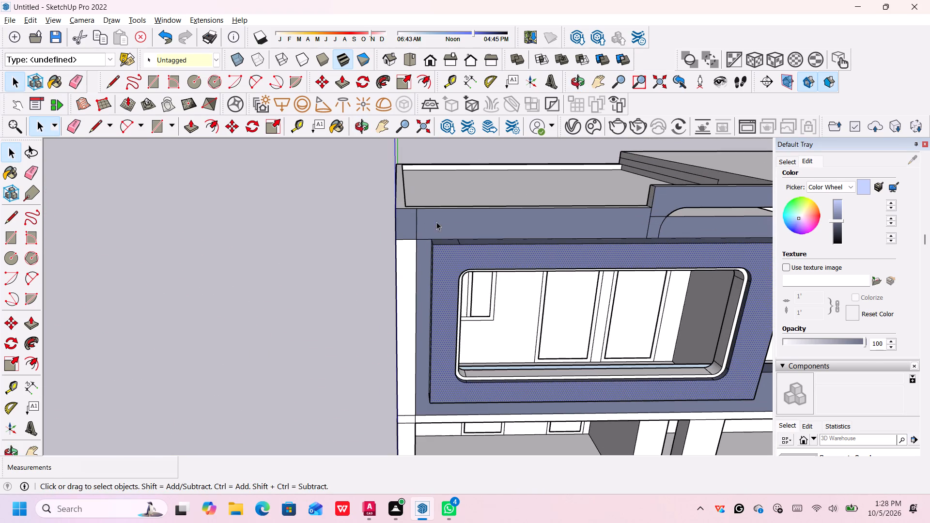
Undo the slate-blue darkening and the preceding colour changes, back to pale lavender facade bands and a purple projecting window frame.
{"action": "scroll", "coordinate": [225, 286], "scroll_direction": "down", "scroll_amount": 5}
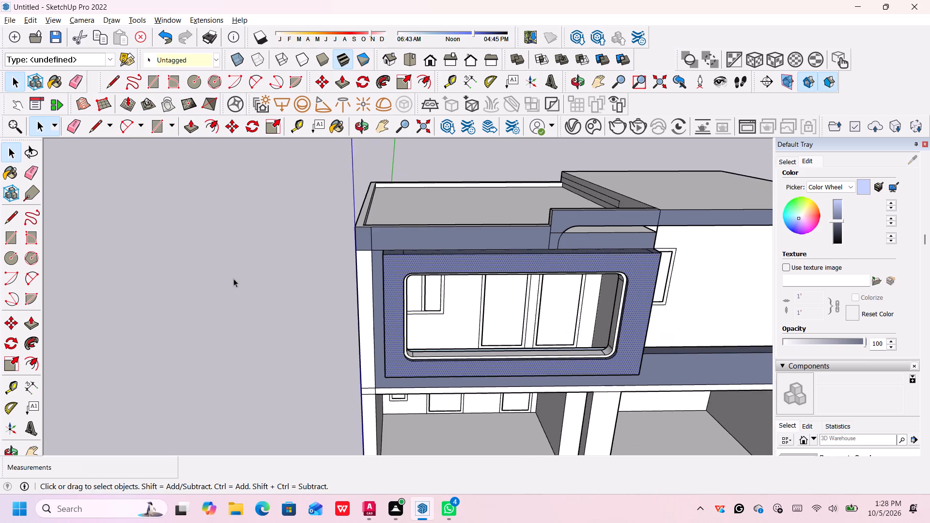
{"action": "scroll", "coordinate": [233, 278], "scroll_direction": "down", "scroll_amount": 7}
{"action": "scroll", "coordinate": [374, 310], "scroll_direction": "up", "scroll_amount": 3}
{"action": "scroll", "coordinate": [442, 238], "scroll_direction": "down", "scroll_amount": 13}
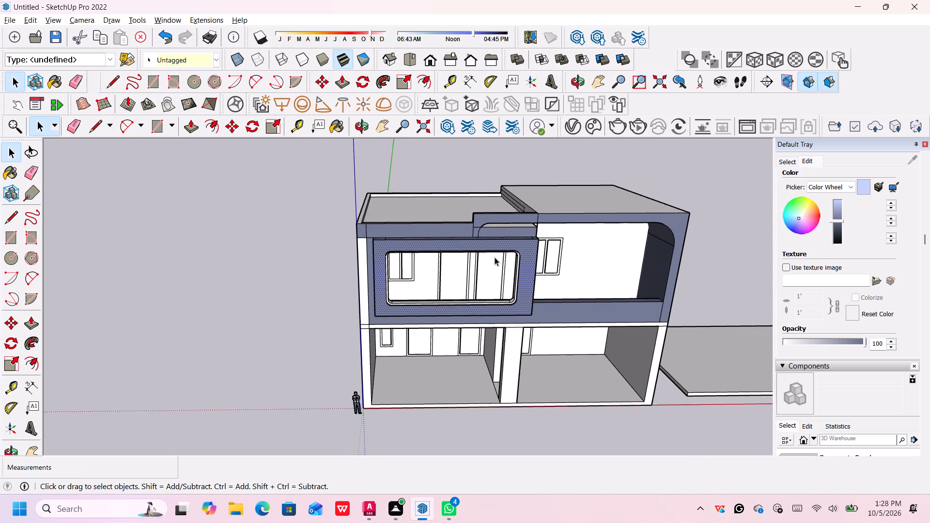
{"action": "scroll", "coordinate": [495, 257], "scroll_direction": "up", "scroll_amount": 4}
{"action": "key", "text": "ctrl+z"}
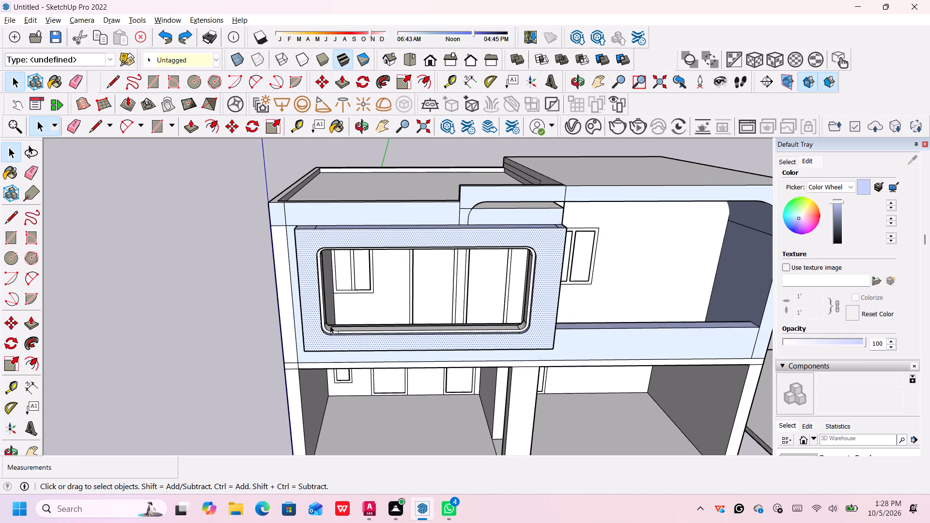
{"action": "key", "text": "ctrl+z"}
{"action": "key", "text": "ctrl+z"}
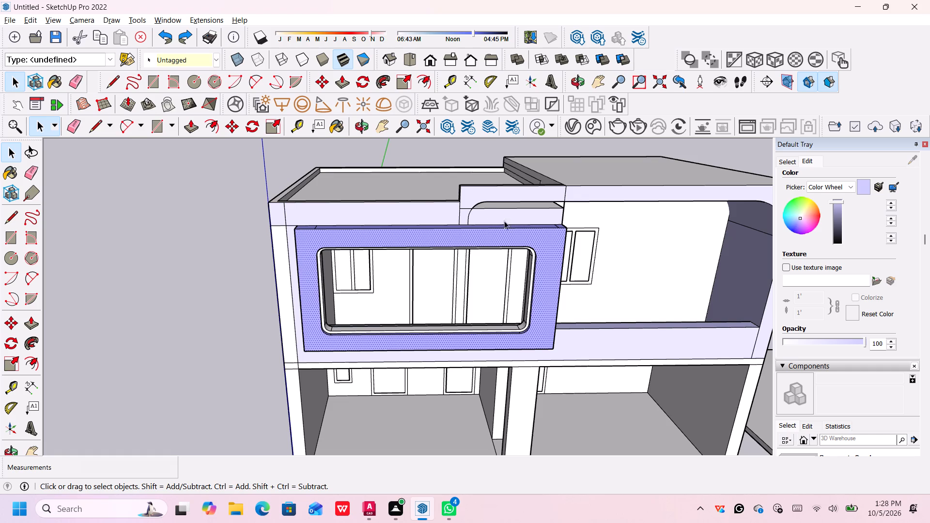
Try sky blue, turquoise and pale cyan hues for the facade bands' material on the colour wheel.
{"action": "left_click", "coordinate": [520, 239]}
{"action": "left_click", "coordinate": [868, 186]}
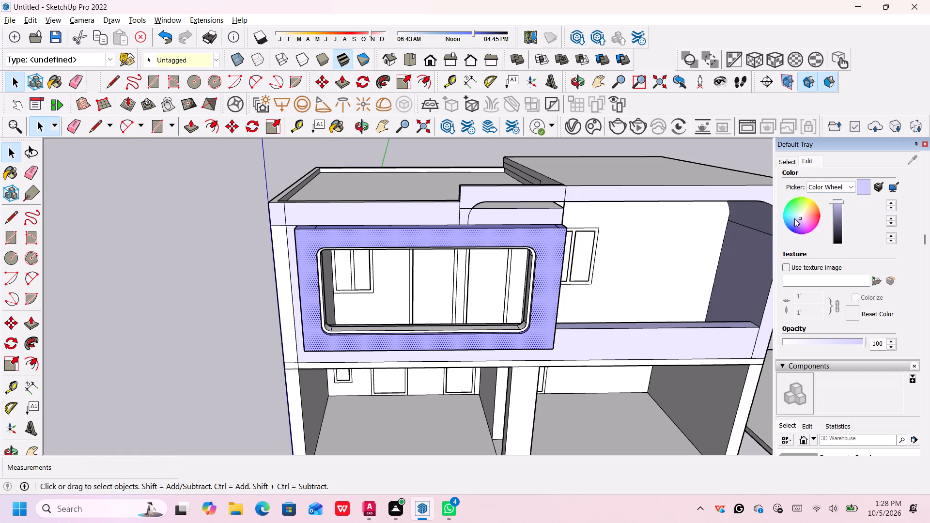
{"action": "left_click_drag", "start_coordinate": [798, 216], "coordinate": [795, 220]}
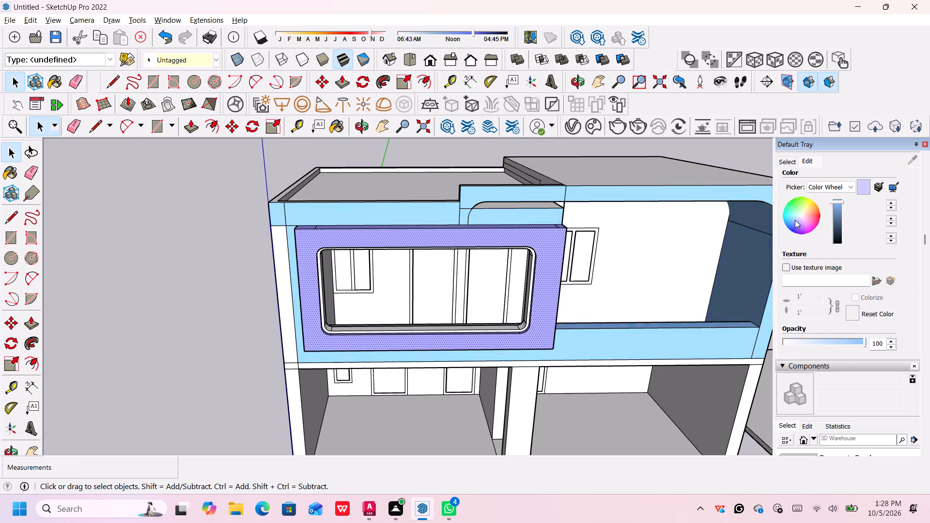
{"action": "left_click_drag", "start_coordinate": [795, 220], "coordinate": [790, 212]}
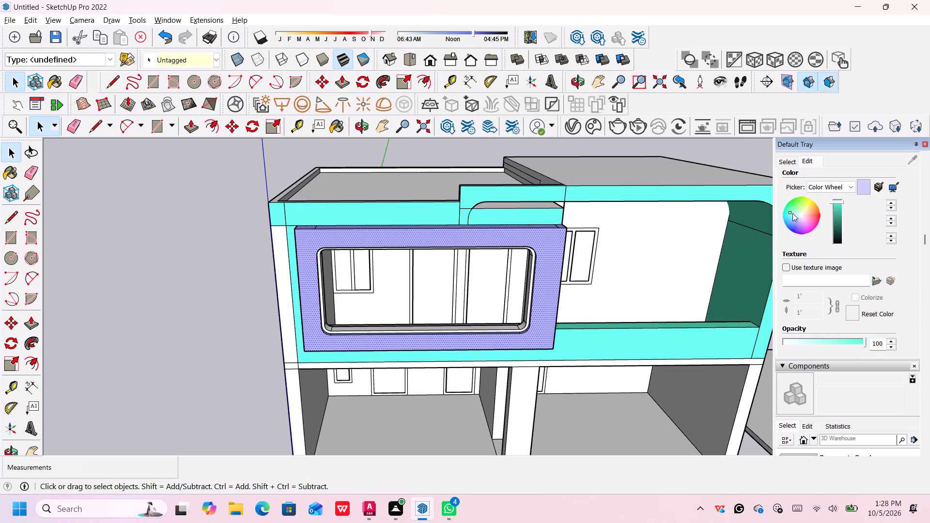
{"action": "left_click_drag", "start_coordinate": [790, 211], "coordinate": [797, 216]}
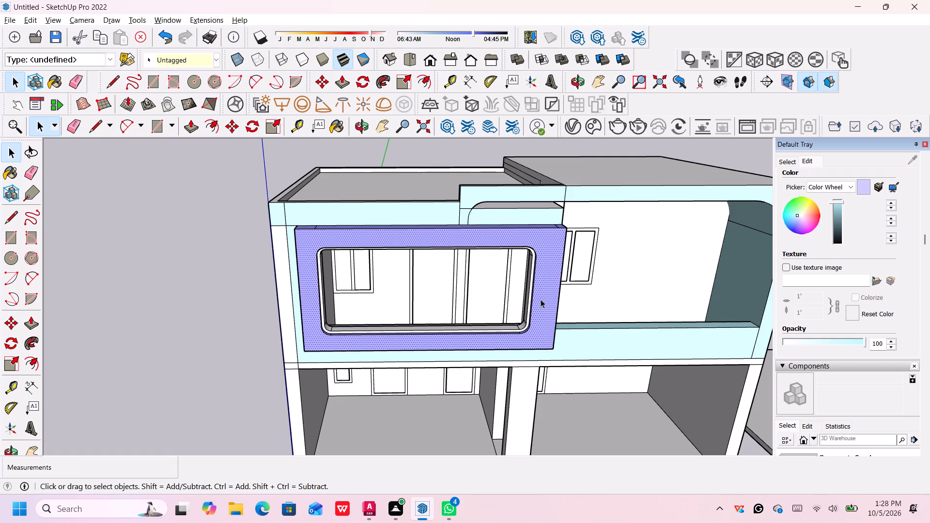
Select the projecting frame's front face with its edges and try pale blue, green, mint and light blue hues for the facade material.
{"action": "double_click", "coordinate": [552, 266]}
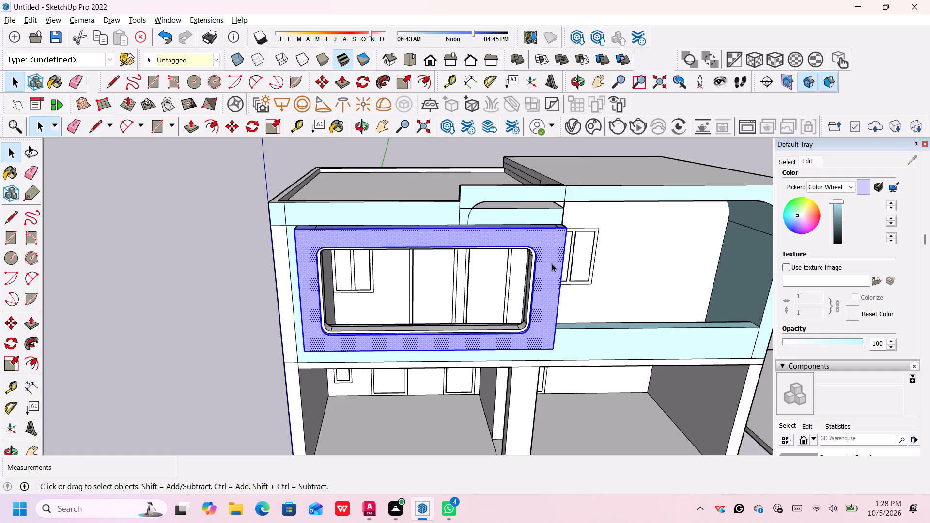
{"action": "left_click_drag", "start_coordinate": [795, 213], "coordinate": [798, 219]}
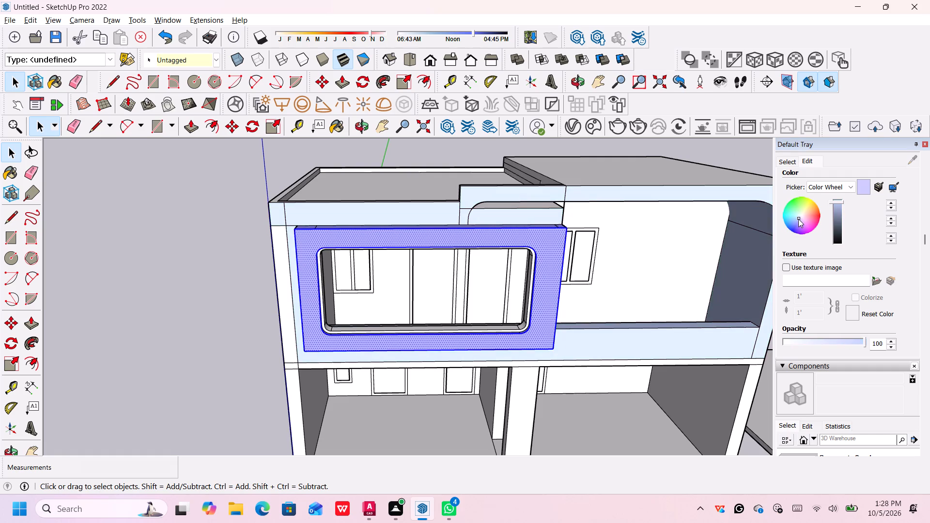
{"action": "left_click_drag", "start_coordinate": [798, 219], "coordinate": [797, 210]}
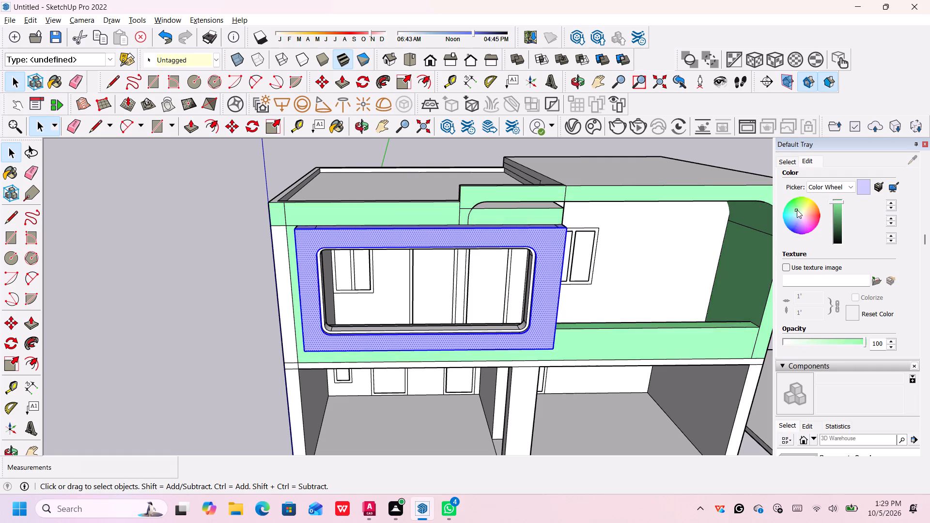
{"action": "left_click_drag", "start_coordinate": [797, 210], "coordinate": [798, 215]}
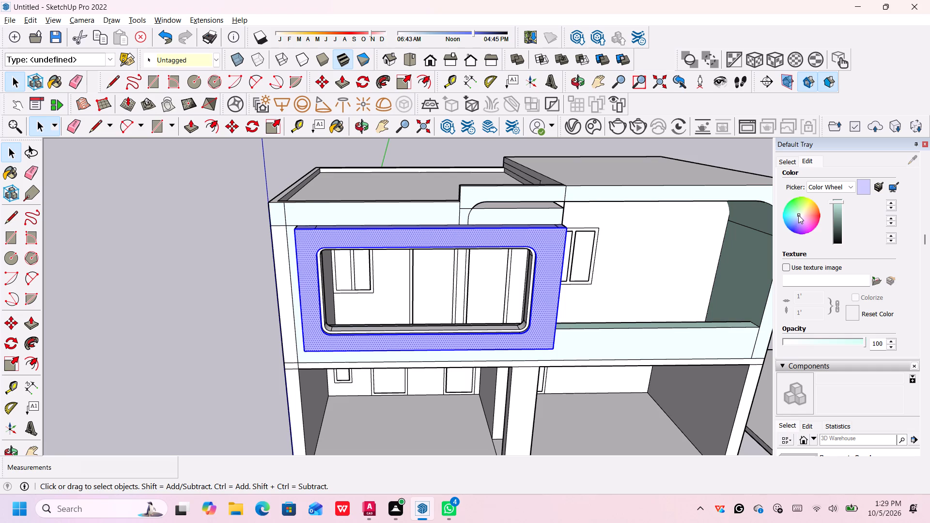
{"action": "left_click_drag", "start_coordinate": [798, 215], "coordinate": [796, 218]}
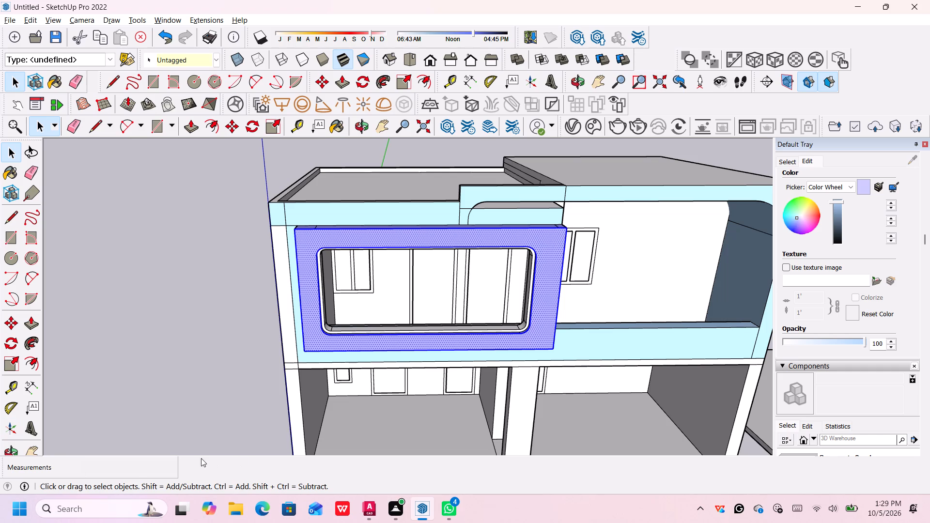
Examine the light blue facade bands against the purple projecting window frame from above, both close up and as a whole.
{"action": "left_click", "coordinate": [286, 362]}
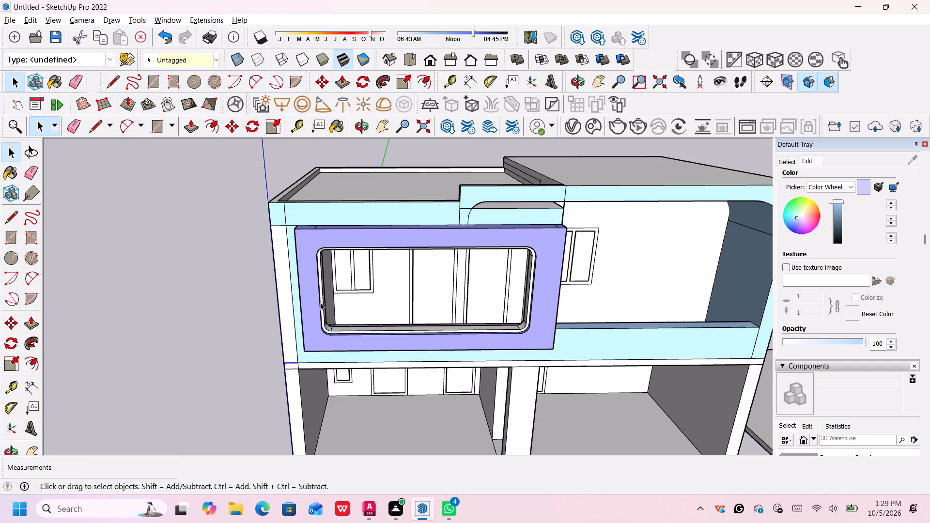
{"action": "scroll", "coordinate": [319, 304], "scroll_direction": "down", "scroll_amount": 12}
{"action": "scroll", "coordinate": [321, 303], "scroll_direction": "up", "scroll_amount": 1}
{"action": "middle_click", "coordinate": [321, 304]}
{"action": "middle_click_drag", "start_coordinate": [323, 305], "coordinate": [317, 382]}
{"action": "scroll", "coordinate": [323, 308], "scroll_direction": "down", "scroll_amount": 1}
{"action": "scroll", "coordinate": [391, 323], "scroll_direction": "up", "scroll_amount": 4}
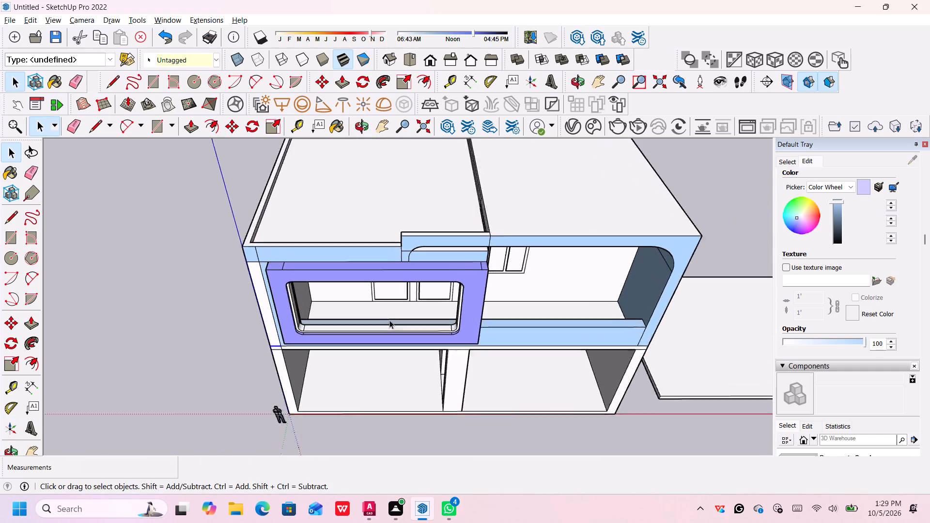
{"action": "scroll", "coordinate": [389, 320], "scroll_direction": "up", "scroll_amount": 12}
{"action": "left_click", "coordinate": [610, 225]}
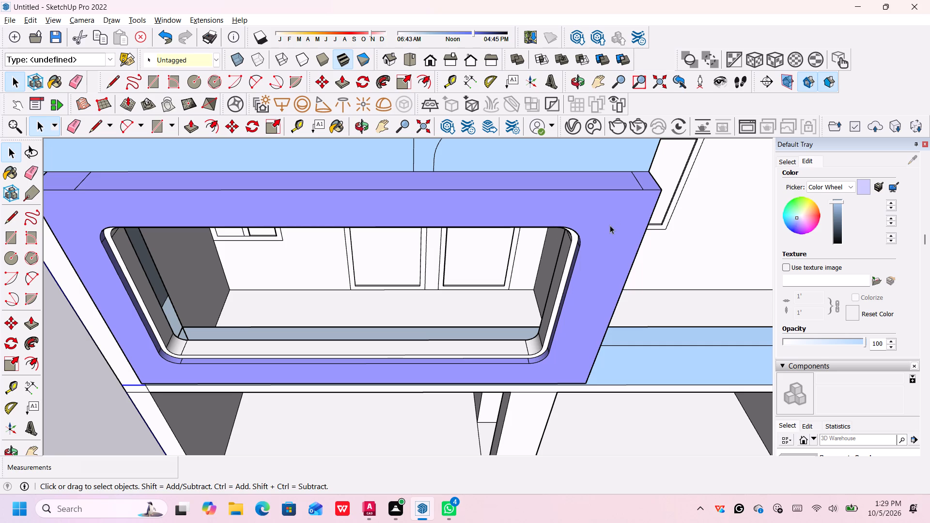
{"action": "scroll", "coordinate": [527, 260], "scroll_direction": "down", "scroll_amount": 9}
{"action": "scroll", "coordinate": [528, 258], "scroll_direction": "up", "scroll_amount": 1}
{"action": "scroll", "coordinate": [527, 260], "scroll_direction": "down", "scroll_amount": 7}
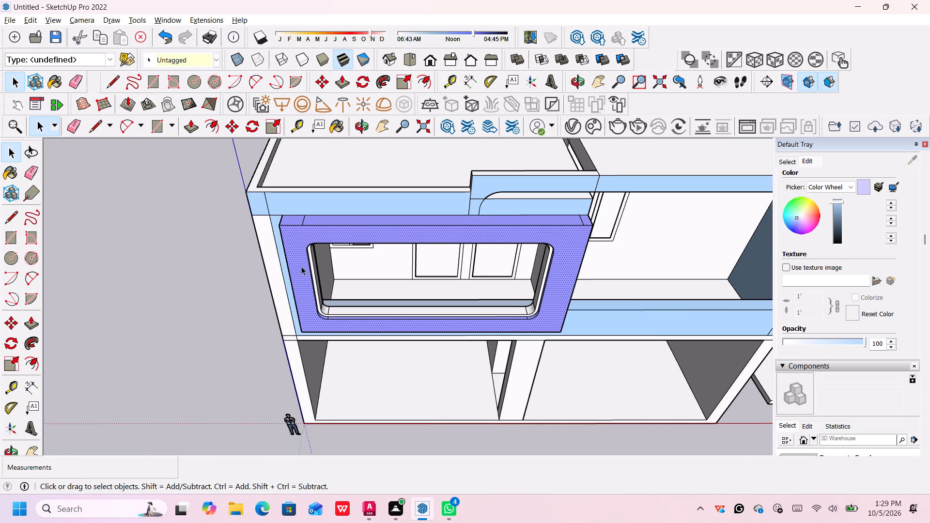
{"action": "left_click", "coordinate": [195, 268]}
{"action": "scroll", "coordinate": [281, 242], "scroll_direction": "up", "scroll_amount": 9}
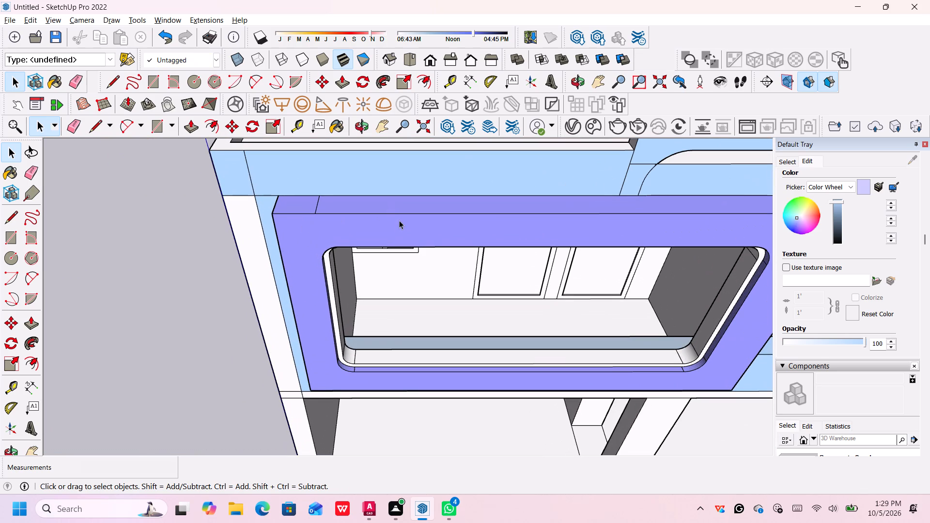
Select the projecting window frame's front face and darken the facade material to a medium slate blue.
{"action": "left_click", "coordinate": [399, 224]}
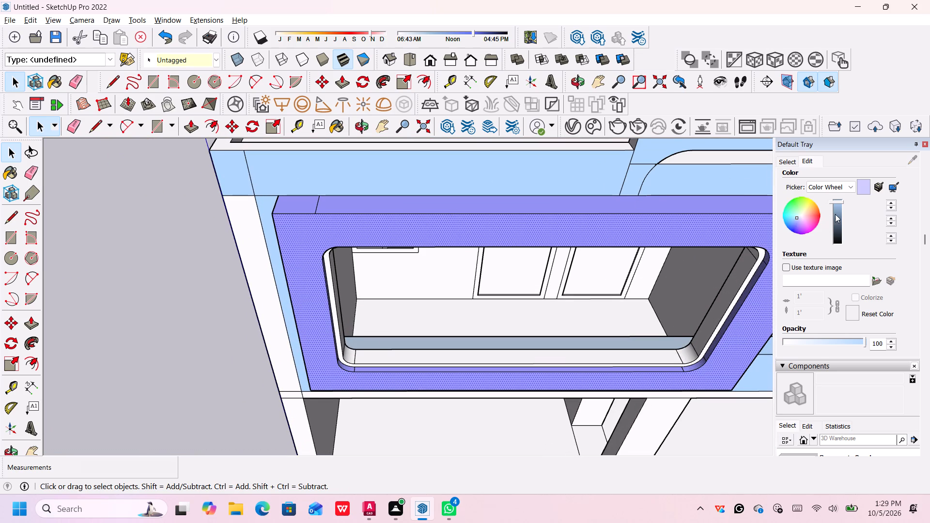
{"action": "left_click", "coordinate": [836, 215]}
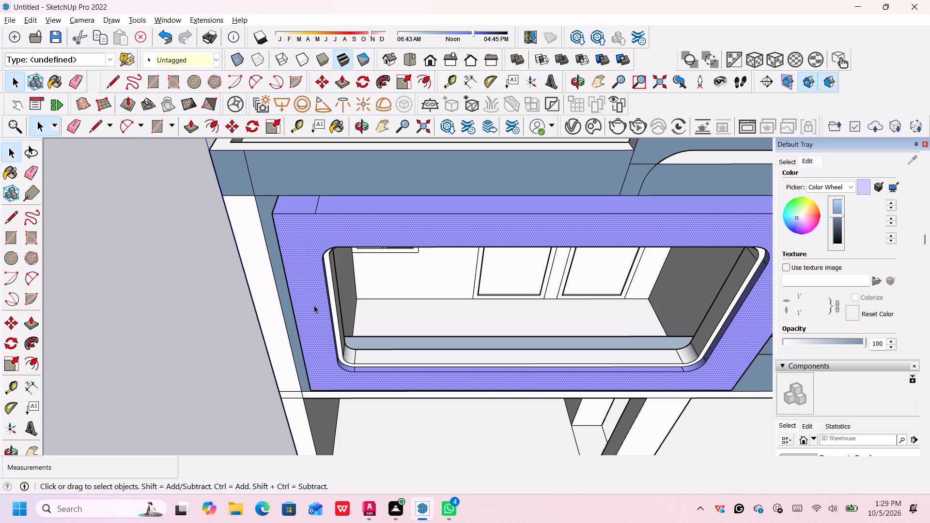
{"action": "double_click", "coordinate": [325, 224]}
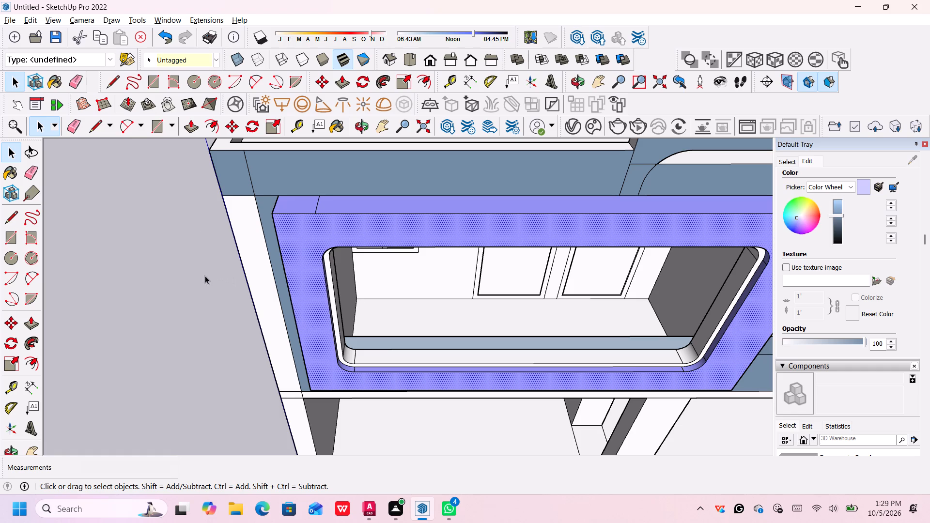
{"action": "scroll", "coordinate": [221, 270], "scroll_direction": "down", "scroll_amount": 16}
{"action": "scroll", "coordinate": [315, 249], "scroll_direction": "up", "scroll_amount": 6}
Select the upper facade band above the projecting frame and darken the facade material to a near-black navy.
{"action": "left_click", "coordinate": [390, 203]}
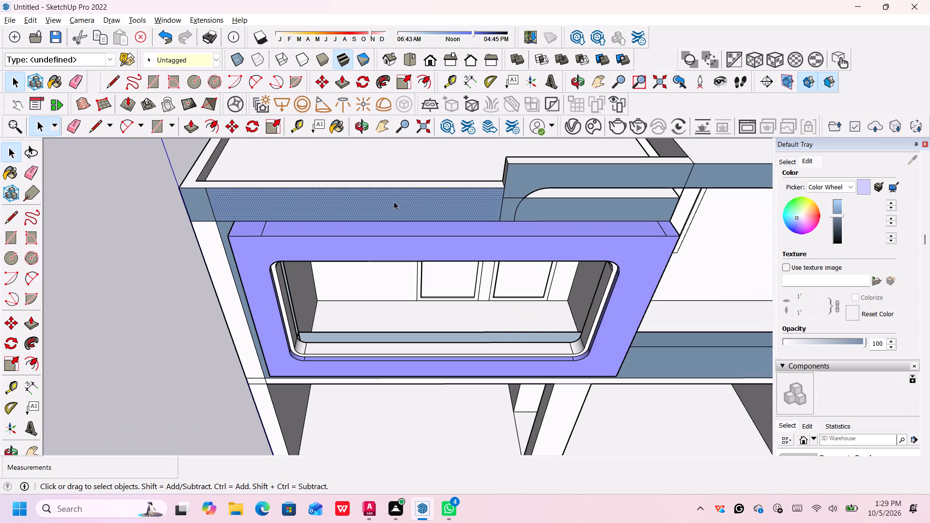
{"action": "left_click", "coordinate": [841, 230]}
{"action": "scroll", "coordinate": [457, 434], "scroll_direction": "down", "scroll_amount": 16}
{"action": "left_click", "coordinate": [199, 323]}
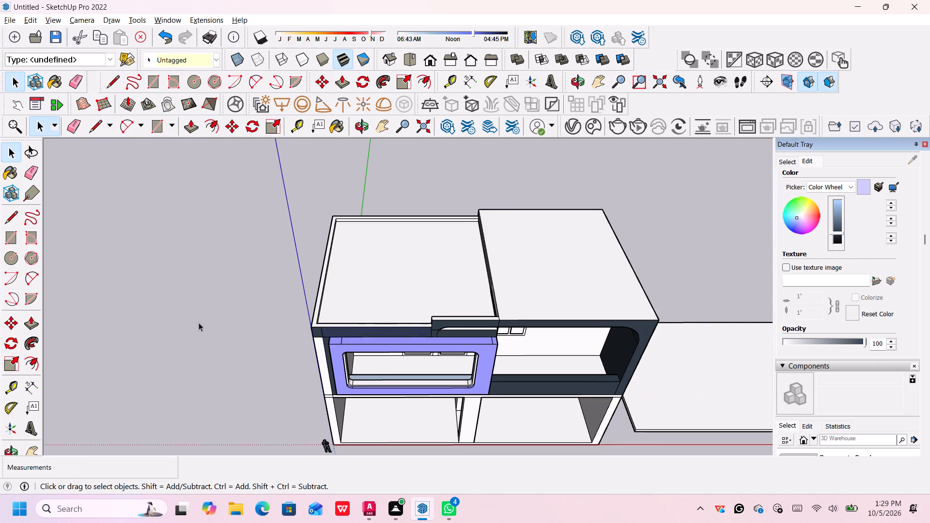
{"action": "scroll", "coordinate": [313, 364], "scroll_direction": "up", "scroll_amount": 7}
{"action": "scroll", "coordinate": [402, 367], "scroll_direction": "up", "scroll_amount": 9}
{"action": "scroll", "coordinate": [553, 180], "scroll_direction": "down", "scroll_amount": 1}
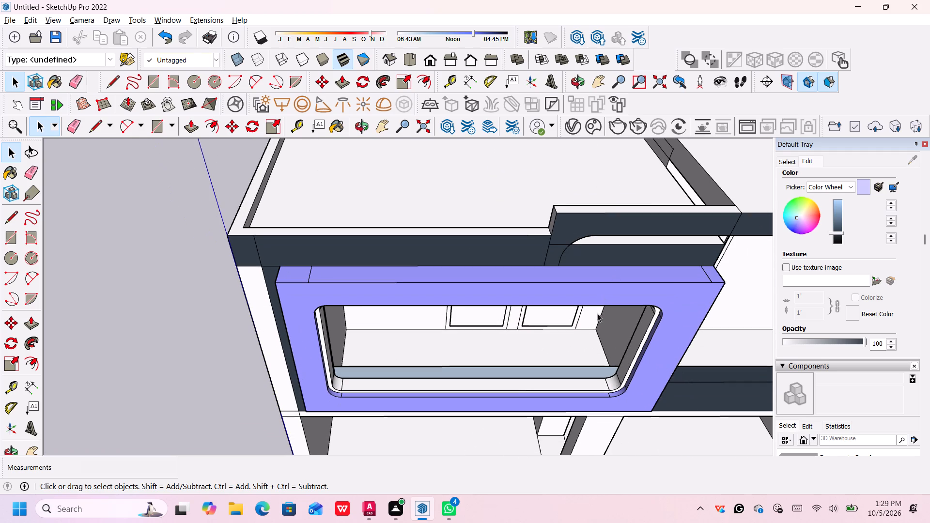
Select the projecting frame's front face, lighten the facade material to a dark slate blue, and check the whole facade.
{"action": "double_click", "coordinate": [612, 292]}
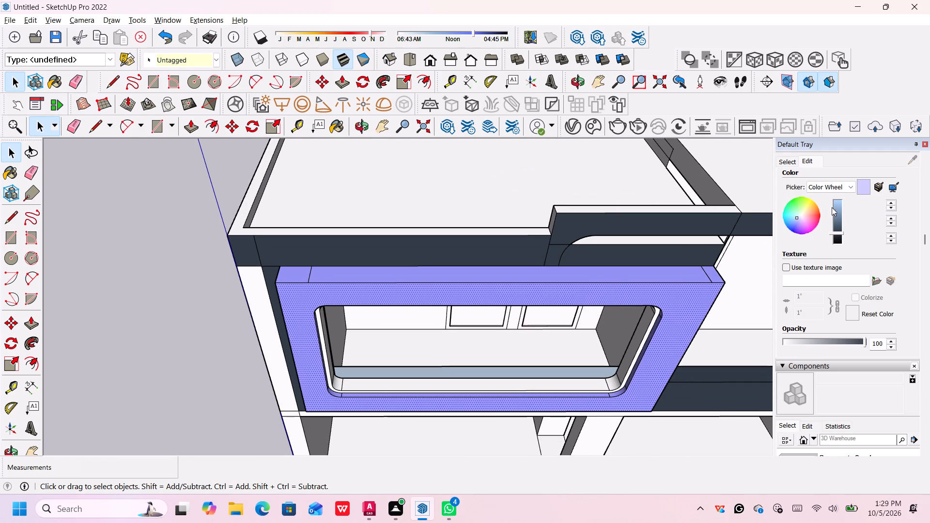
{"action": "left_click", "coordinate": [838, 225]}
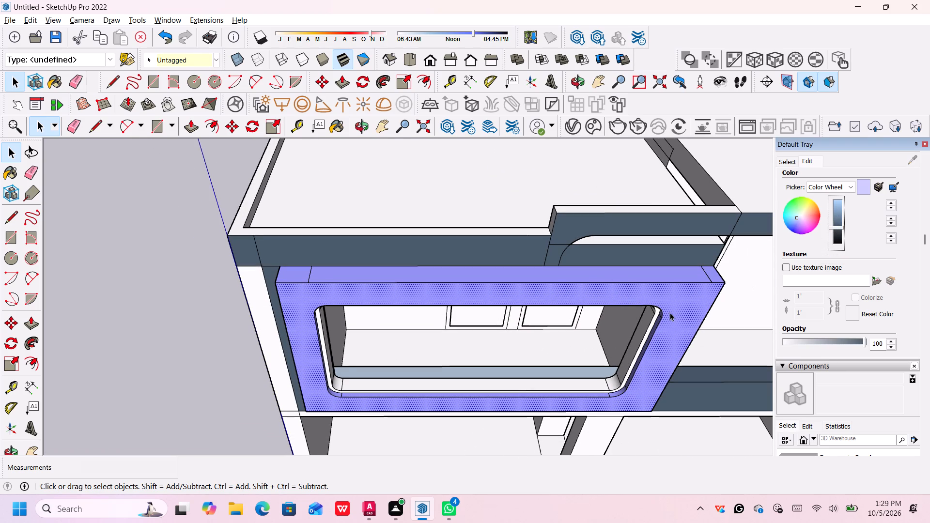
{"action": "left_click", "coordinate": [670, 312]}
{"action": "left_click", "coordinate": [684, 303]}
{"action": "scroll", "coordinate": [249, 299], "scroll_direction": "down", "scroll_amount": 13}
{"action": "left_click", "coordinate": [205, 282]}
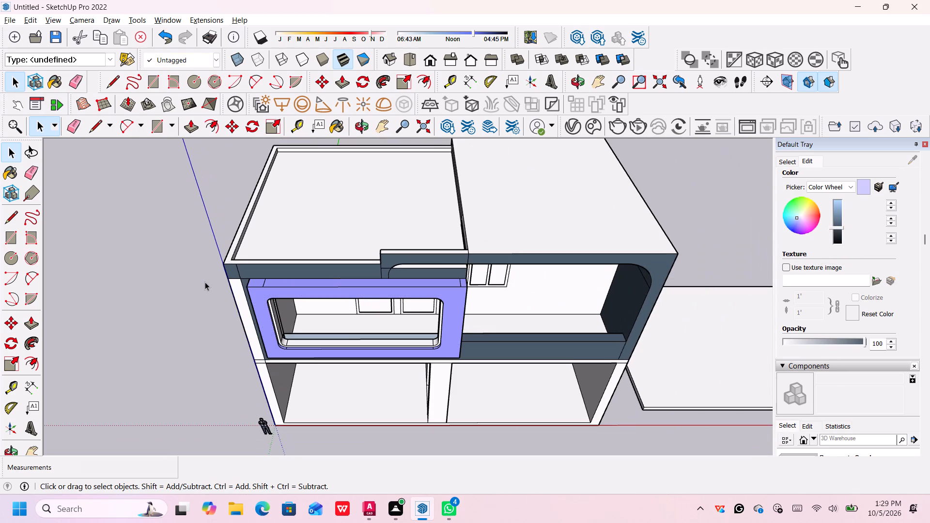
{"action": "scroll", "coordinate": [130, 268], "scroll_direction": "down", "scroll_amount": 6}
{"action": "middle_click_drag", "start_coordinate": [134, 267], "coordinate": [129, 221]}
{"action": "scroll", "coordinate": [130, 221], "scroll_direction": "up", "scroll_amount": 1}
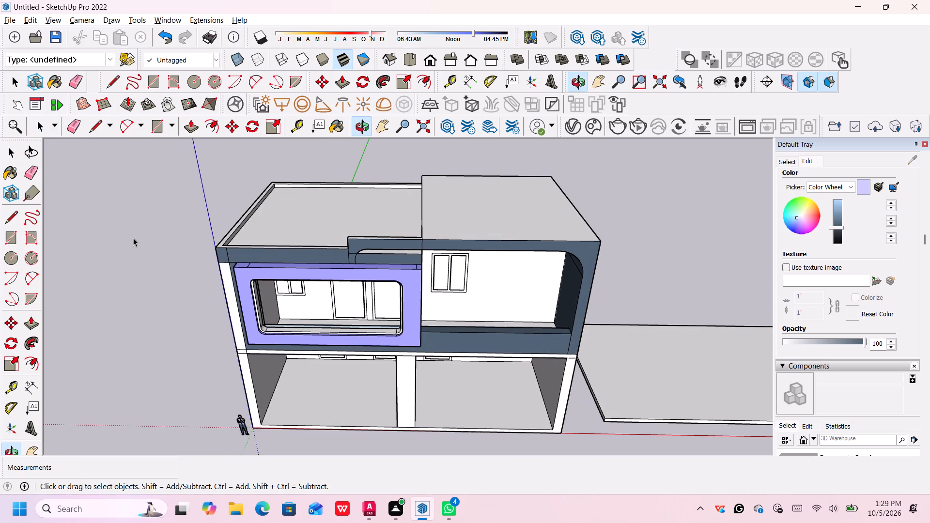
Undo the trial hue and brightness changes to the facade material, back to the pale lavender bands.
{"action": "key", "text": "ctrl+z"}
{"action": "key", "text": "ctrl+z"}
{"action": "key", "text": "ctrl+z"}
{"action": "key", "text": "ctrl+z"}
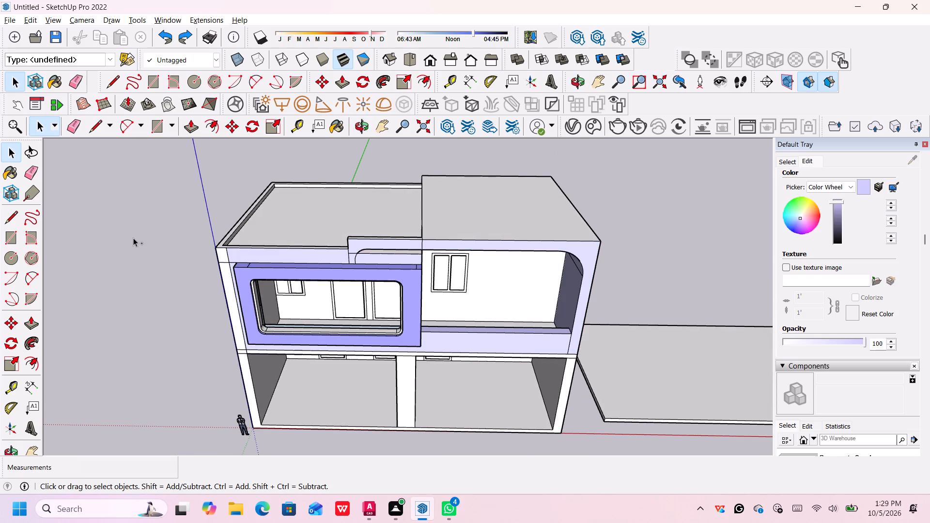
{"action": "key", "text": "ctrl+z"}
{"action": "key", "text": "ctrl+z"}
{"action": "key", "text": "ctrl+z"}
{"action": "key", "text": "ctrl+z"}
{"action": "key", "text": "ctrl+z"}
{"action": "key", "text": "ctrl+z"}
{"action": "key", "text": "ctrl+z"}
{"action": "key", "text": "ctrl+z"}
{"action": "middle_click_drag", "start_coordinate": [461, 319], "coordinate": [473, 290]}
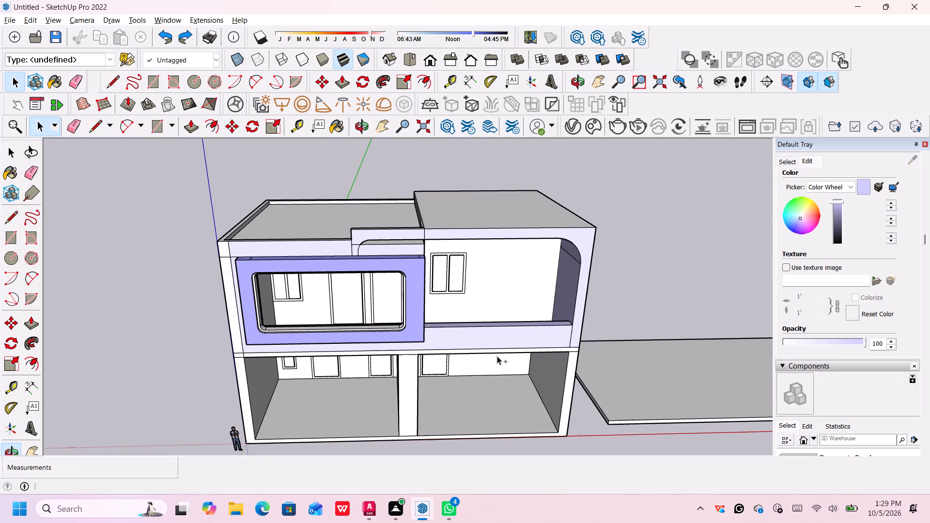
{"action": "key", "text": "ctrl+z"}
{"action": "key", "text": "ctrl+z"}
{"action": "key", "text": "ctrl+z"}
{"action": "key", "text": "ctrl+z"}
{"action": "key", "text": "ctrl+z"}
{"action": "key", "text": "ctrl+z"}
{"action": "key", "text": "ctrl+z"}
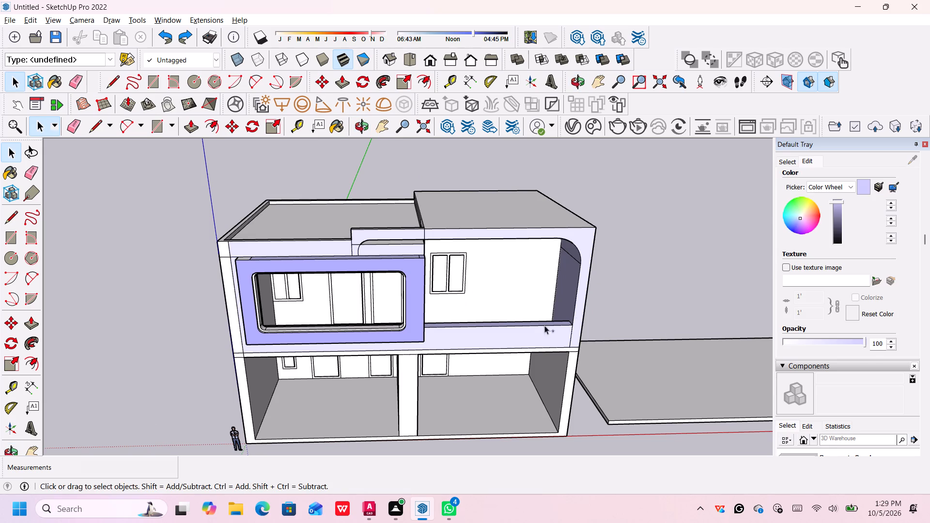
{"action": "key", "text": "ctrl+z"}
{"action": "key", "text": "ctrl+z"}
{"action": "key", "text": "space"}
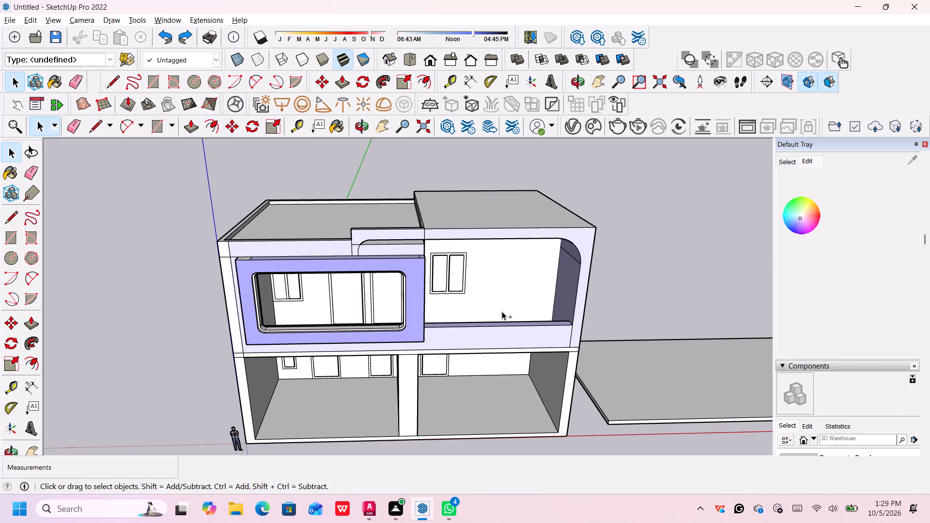
Undo the remaining facade colouring on the bands and projecting window frame, back to the unpainted white house.
{"action": "key", "text": "ctrl+z"}
{"action": "key", "text": "ctrl+z"}
{"action": "key", "text": "ctrl+z"}
{"action": "key", "text": "ctrl+z"}
{"action": "key", "text": "ctrl+z"}
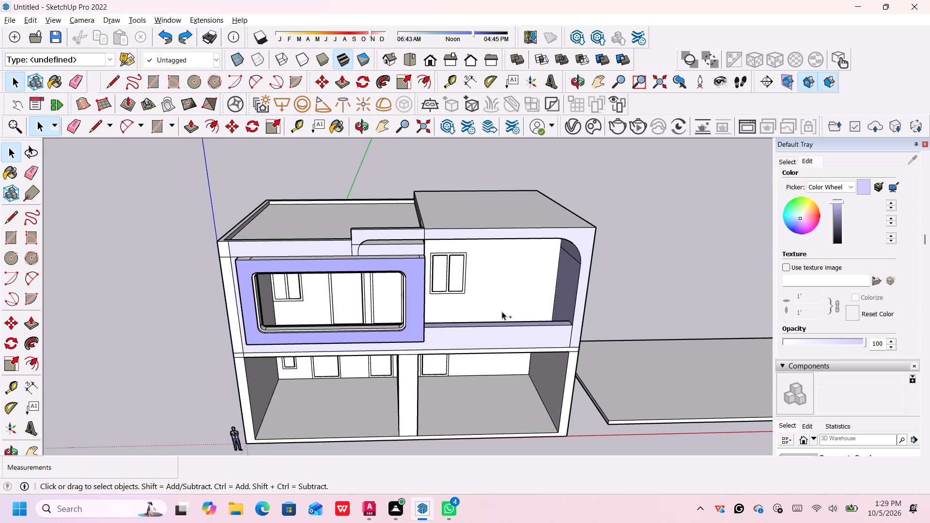
{"action": "key", "text": "ctrl+z"}
{"action": "key", "text": "ctrl+z"}
{"action": "key", "text": "ctrl+z"}
{"action": "key", "text": "ctrl+z"}
{"action": "key", "text": "ctrl+z"}
{"action": "key", "text": "ctrl+z"}
{"action": "key", "text": "ctrl+z"}
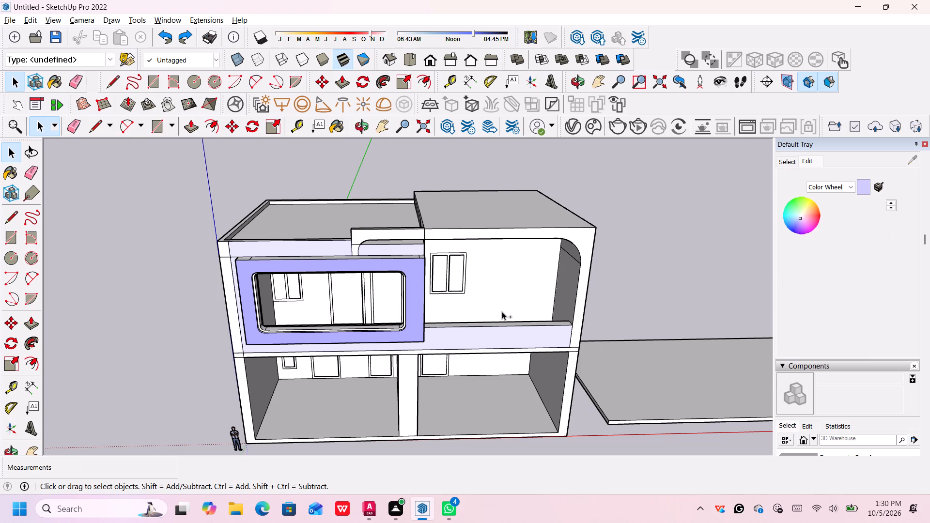
{"action": "key", "text": "ctrl+z"}
{"action": "key", "text": "ctrl+z"}
{"action": "key", "text": "ctrl+z"}
{"action": "key", "text": "ctrl+z"}
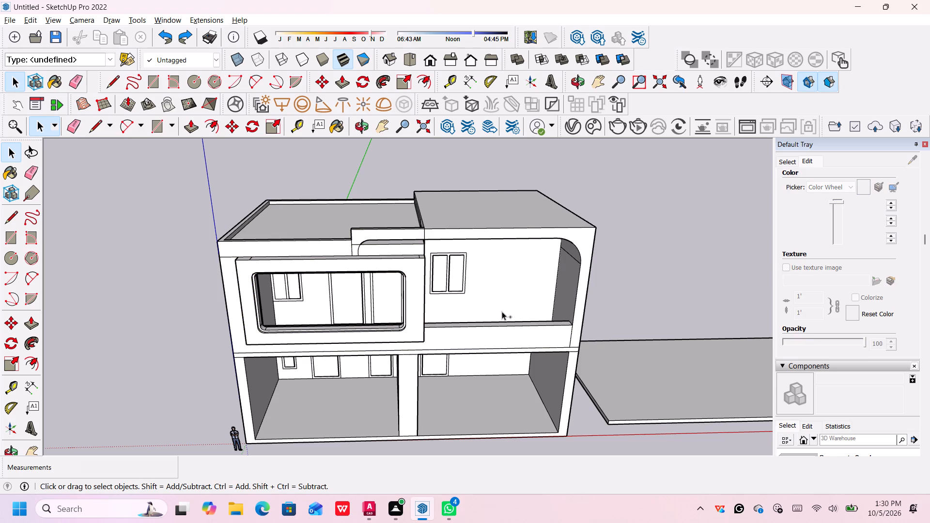
Examine the projecting window frame, its inner sill and the roof edge above it from higher viewpoints.
{"action": "middle_click_drag", "start_coordinate": [393, 322], "coordinate": [373, 432]}
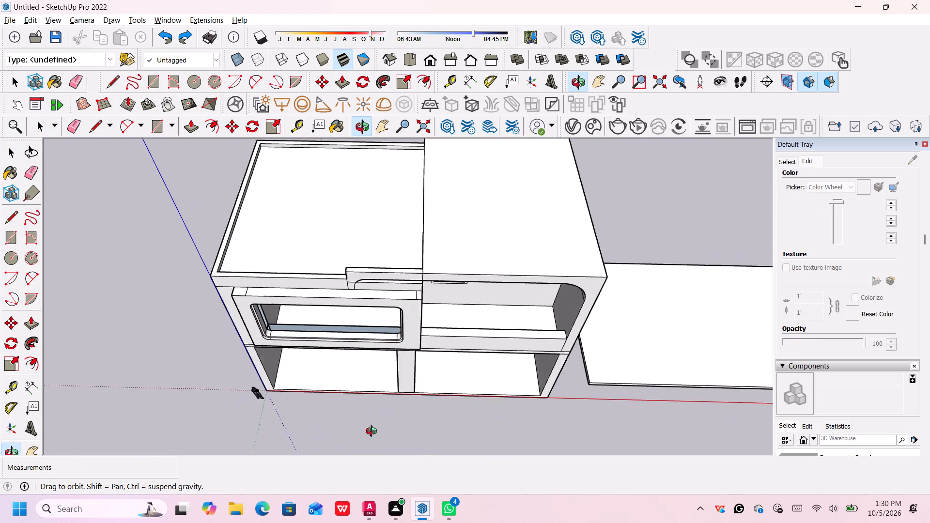
{"action": "middle_click_drag", "start_coordinate": [373, 432], "coordinate": [366, 432]}
{"action": "scroll", "coordinate": [366, 431], "scroll_direction": "up", "scroll_amount": 3}
{"action": "scroll", "coordinate": [302, 287], "scroll_direction": "up", "scroll_amount": 18}
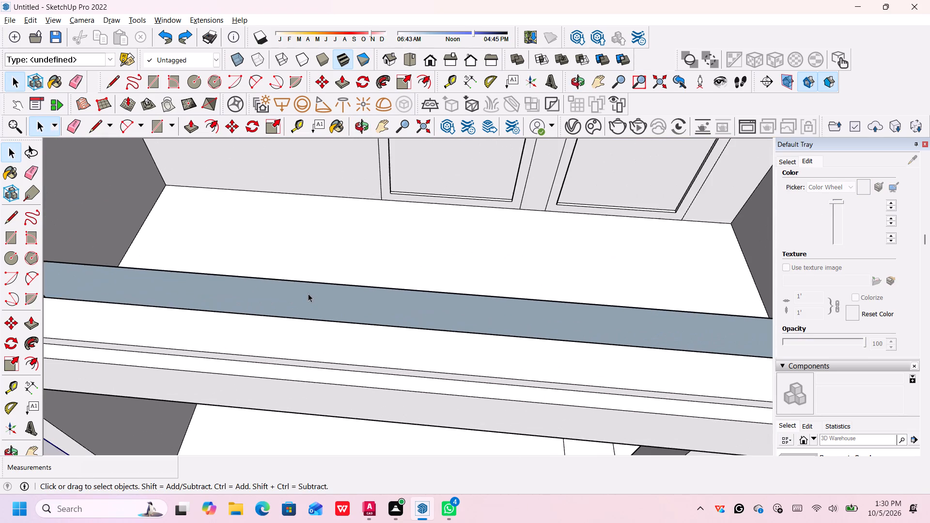
{"action": "middle_click_drag", "start_coordinate": [315, 299], "coordinate": [335, 368]}
{"action": "middle_click_drag", "start_coordinate": [338, 381], "coordinate": [337, 375]}
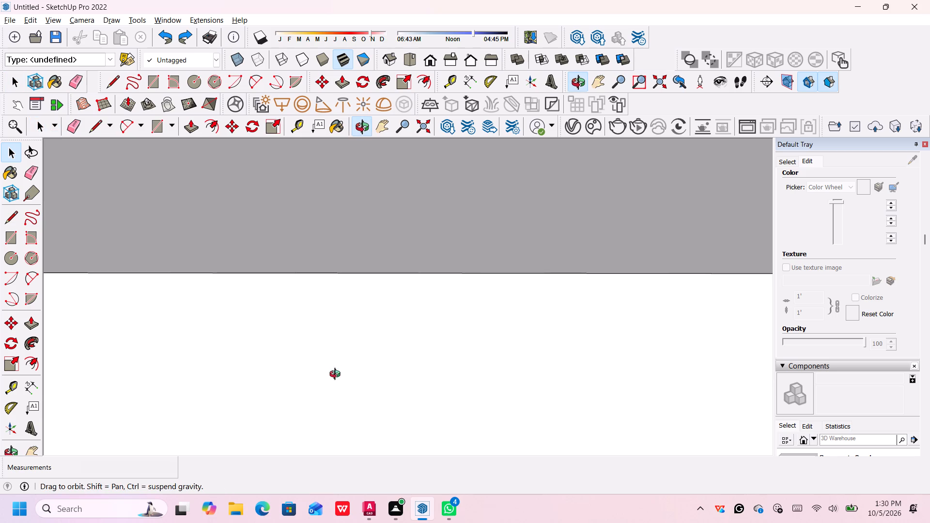
{"action": "middle_click_drag", "start_coordinate": [337, 375], "coordinate": [351, 262]}
{"action": "scroll", "coordinate": [362, 357], "scroll_direction": "down", "scroll_amount": 20}
{"action": "scroll", "coordinate": [362, 357], "scroll_direction": "down", "scroll_amount": 11}
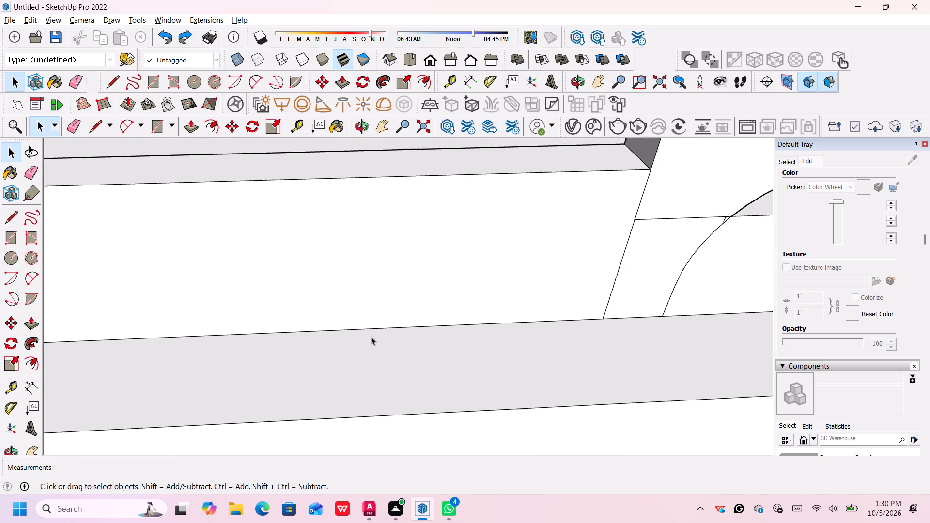
{"action": "scroll", "coordinate": [371, 337], "scroll_direction": "down", "scroll_amount": 20}
{"action": "scroll", "coordinate": [371, 337], "scroll_direction": "down", "scroll_amount": 13}
{"action": "scroll", "coordinate": [371, 338], "scroll_direction": "up", "scroll_amount": 1}
{"action": "scroll", "coordinate": [371, 339], "scroll_direction": "down", "scroll_amount": 17}
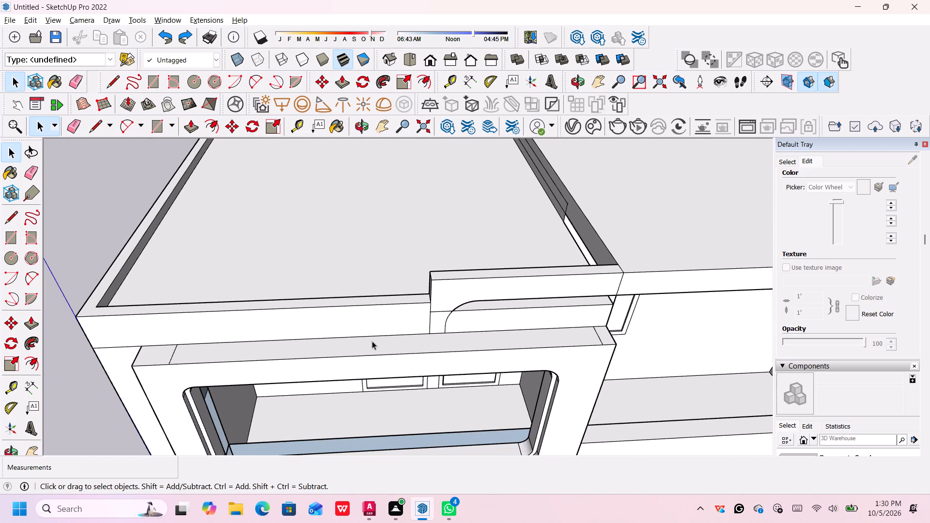
{"action": "scroll", "coordinate": [399, 444], "scroll_direction": "down", "scroll_amount": 3}
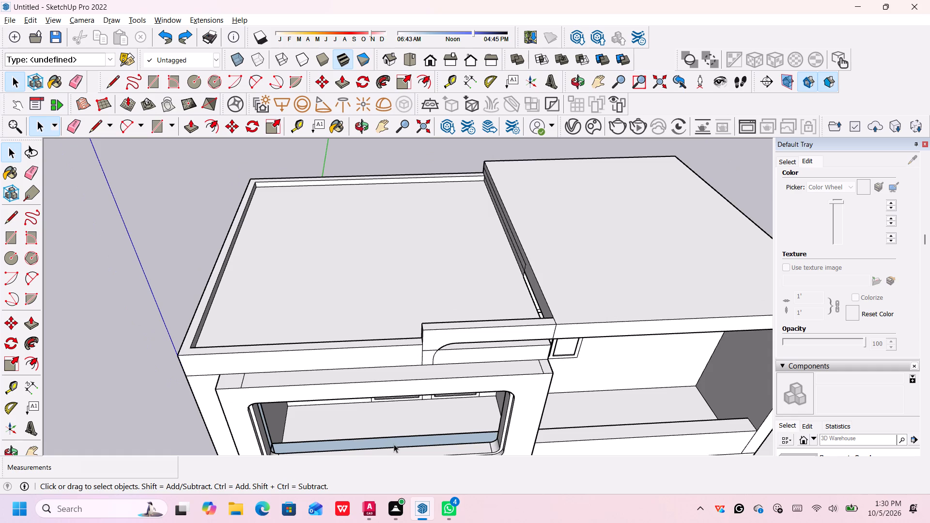
{"action": "scroll", "coordinate": [393, 446], "scroll_direction": "up", "scroll_amount": 1}
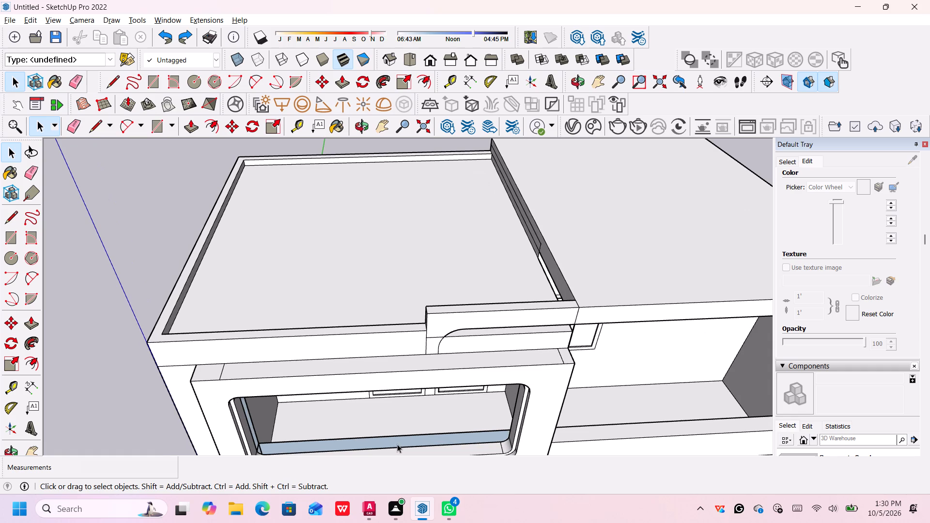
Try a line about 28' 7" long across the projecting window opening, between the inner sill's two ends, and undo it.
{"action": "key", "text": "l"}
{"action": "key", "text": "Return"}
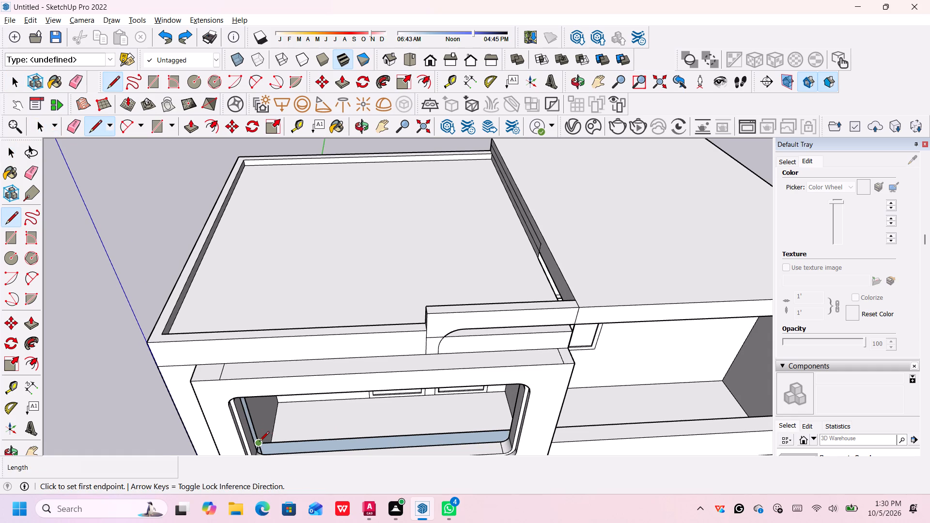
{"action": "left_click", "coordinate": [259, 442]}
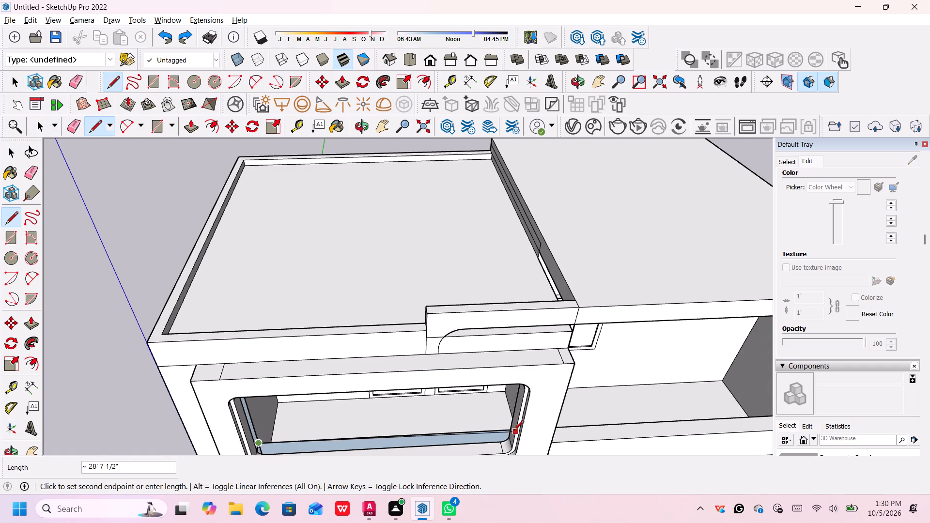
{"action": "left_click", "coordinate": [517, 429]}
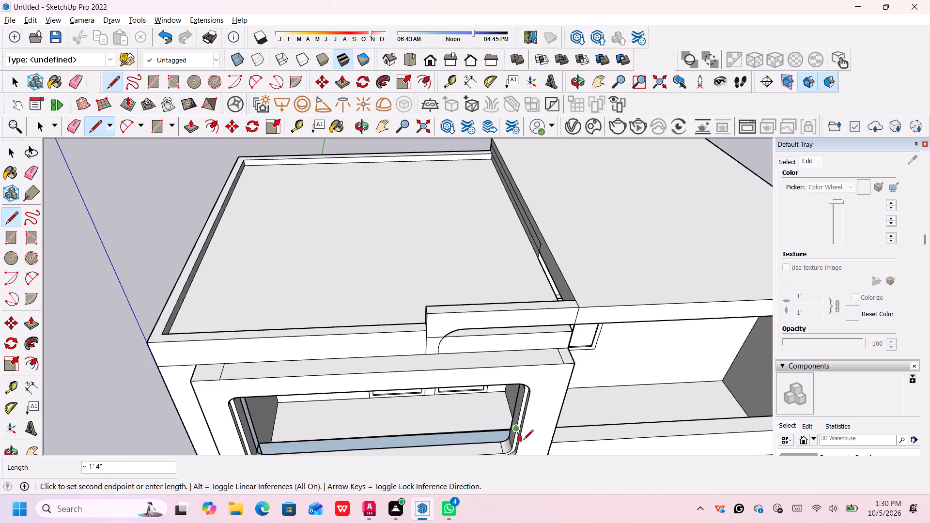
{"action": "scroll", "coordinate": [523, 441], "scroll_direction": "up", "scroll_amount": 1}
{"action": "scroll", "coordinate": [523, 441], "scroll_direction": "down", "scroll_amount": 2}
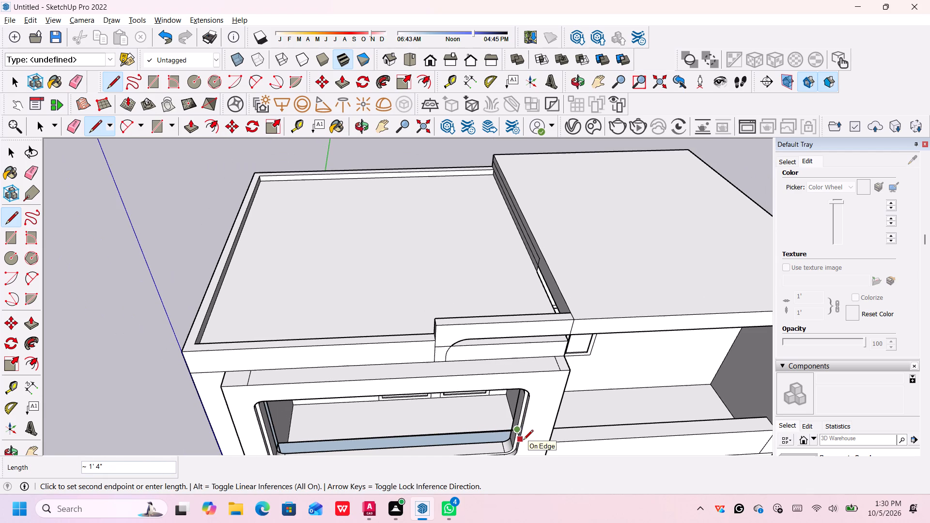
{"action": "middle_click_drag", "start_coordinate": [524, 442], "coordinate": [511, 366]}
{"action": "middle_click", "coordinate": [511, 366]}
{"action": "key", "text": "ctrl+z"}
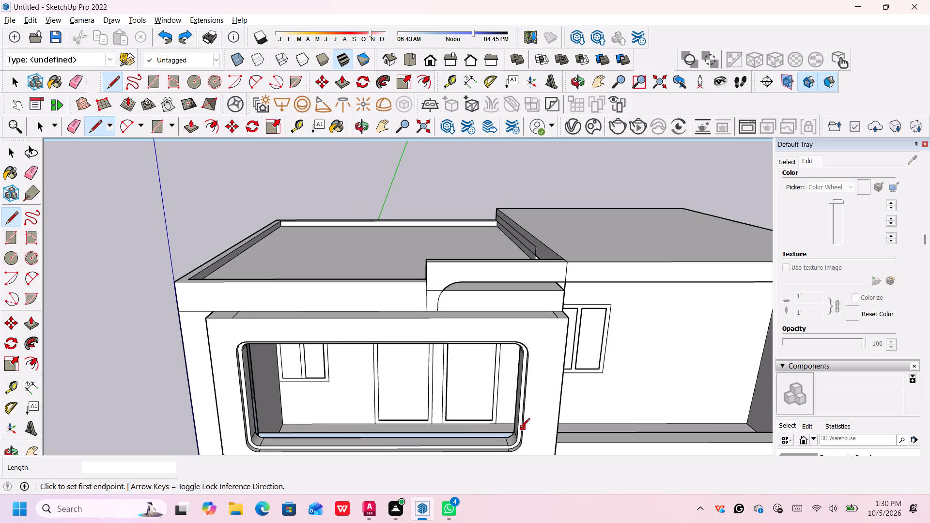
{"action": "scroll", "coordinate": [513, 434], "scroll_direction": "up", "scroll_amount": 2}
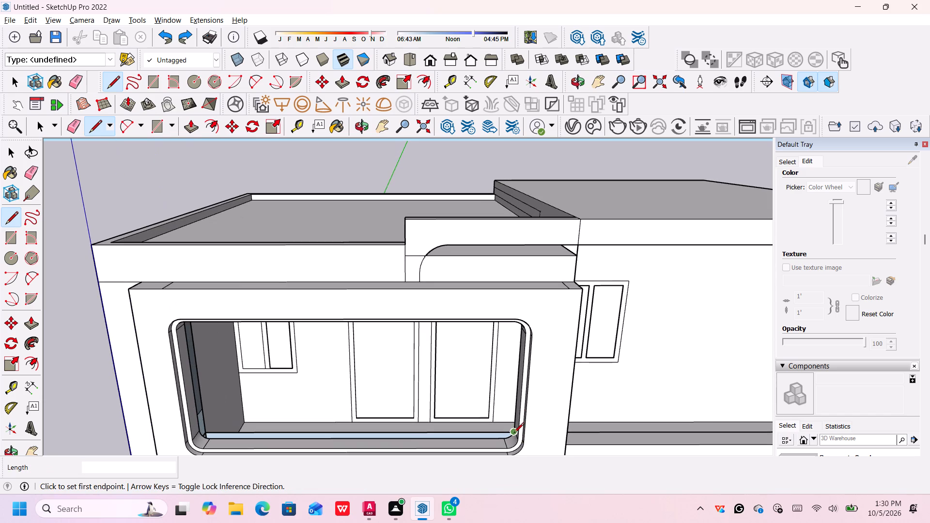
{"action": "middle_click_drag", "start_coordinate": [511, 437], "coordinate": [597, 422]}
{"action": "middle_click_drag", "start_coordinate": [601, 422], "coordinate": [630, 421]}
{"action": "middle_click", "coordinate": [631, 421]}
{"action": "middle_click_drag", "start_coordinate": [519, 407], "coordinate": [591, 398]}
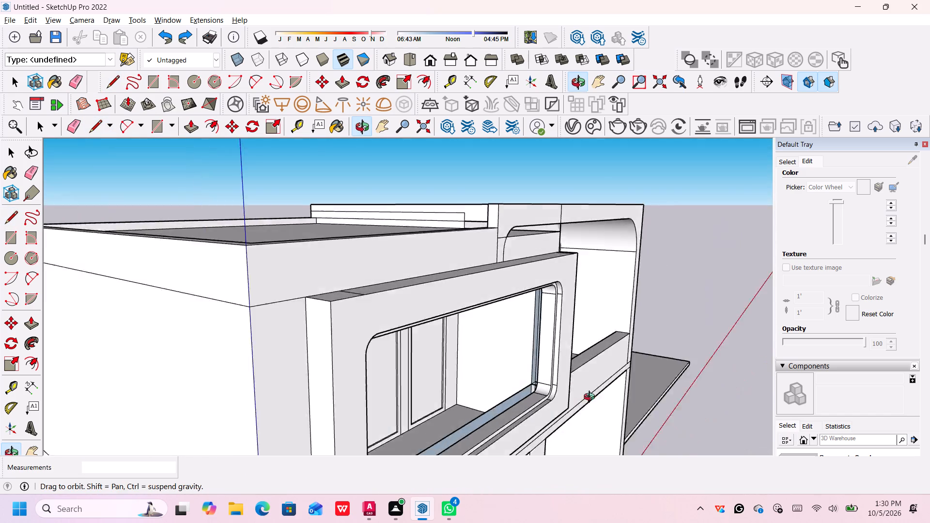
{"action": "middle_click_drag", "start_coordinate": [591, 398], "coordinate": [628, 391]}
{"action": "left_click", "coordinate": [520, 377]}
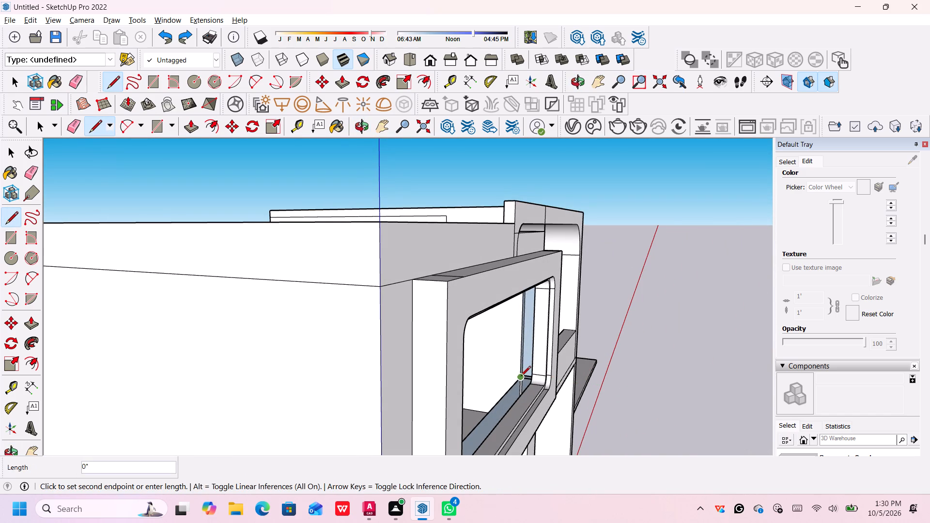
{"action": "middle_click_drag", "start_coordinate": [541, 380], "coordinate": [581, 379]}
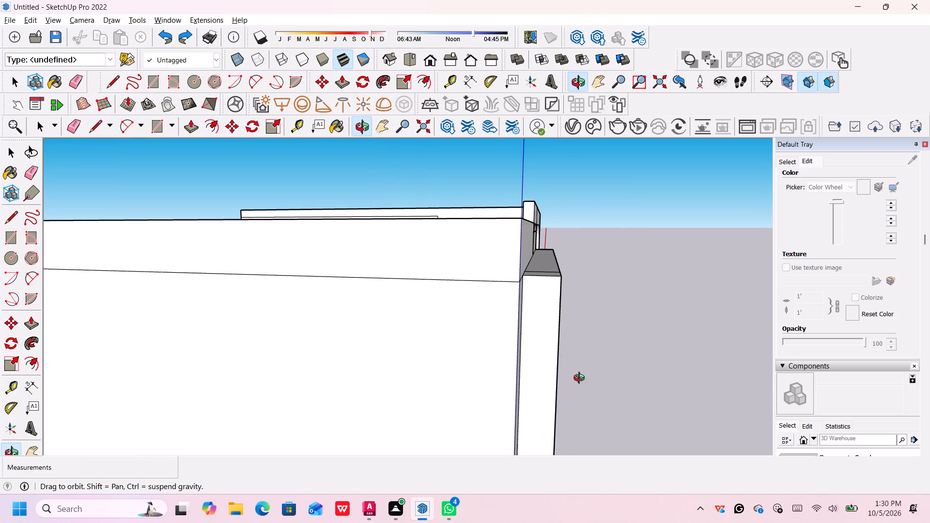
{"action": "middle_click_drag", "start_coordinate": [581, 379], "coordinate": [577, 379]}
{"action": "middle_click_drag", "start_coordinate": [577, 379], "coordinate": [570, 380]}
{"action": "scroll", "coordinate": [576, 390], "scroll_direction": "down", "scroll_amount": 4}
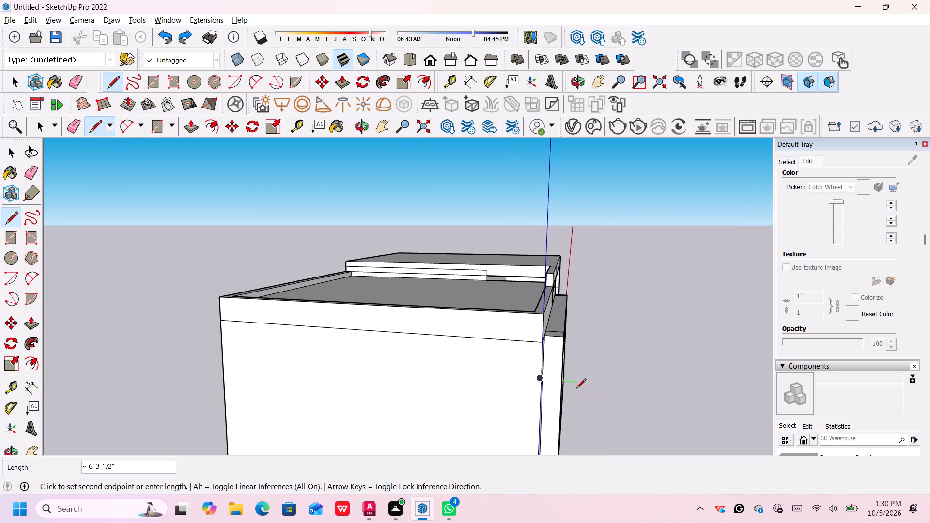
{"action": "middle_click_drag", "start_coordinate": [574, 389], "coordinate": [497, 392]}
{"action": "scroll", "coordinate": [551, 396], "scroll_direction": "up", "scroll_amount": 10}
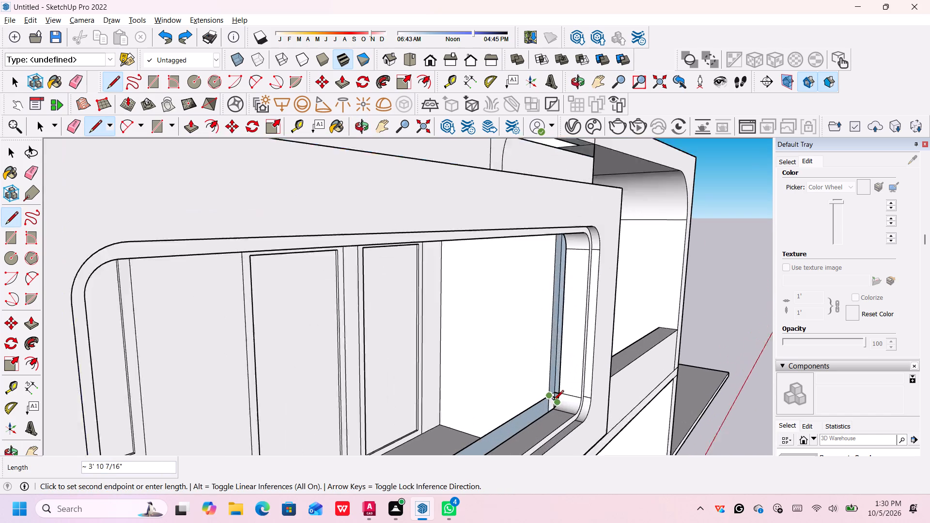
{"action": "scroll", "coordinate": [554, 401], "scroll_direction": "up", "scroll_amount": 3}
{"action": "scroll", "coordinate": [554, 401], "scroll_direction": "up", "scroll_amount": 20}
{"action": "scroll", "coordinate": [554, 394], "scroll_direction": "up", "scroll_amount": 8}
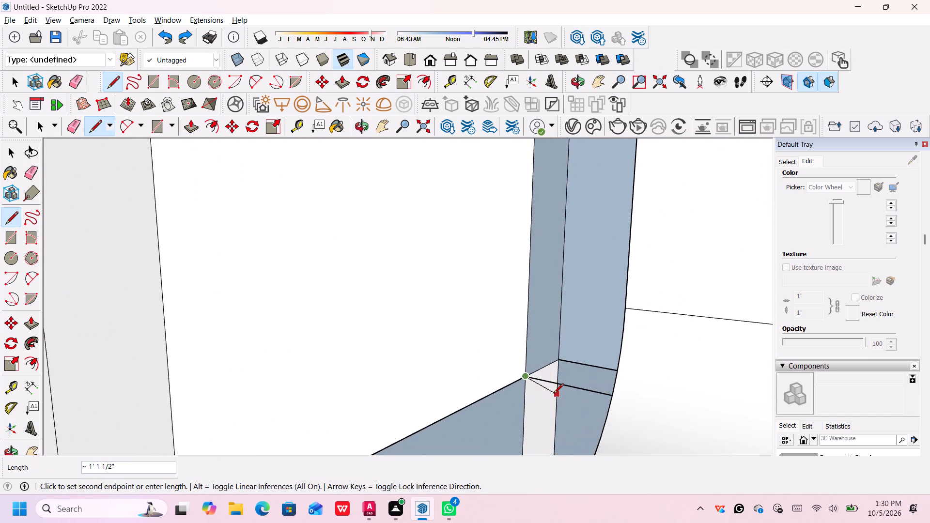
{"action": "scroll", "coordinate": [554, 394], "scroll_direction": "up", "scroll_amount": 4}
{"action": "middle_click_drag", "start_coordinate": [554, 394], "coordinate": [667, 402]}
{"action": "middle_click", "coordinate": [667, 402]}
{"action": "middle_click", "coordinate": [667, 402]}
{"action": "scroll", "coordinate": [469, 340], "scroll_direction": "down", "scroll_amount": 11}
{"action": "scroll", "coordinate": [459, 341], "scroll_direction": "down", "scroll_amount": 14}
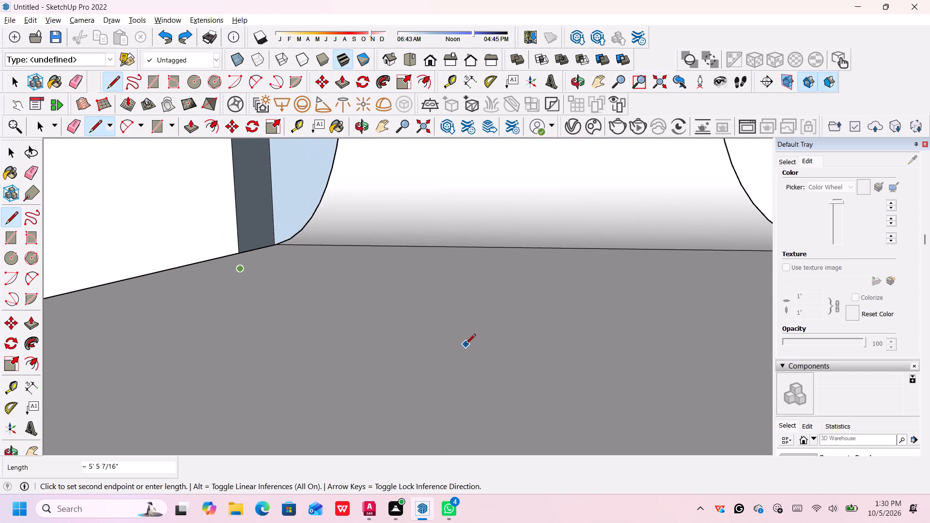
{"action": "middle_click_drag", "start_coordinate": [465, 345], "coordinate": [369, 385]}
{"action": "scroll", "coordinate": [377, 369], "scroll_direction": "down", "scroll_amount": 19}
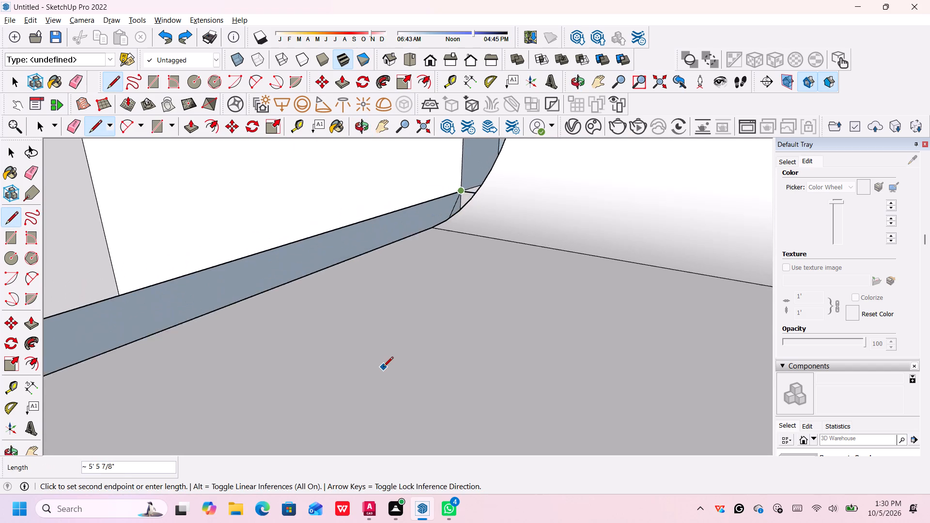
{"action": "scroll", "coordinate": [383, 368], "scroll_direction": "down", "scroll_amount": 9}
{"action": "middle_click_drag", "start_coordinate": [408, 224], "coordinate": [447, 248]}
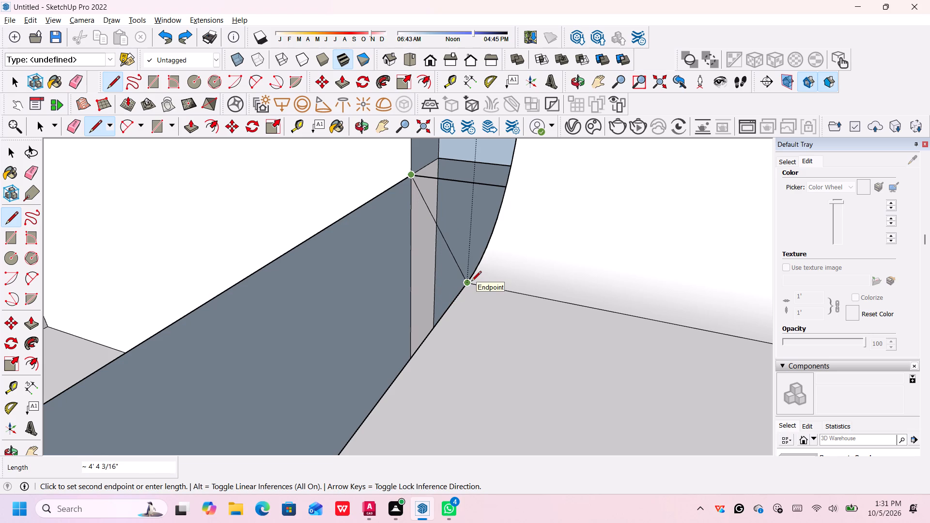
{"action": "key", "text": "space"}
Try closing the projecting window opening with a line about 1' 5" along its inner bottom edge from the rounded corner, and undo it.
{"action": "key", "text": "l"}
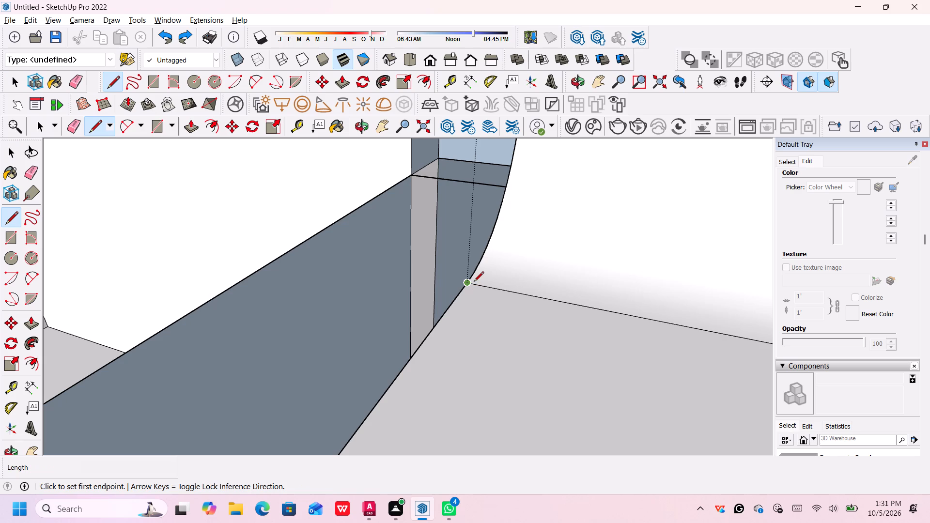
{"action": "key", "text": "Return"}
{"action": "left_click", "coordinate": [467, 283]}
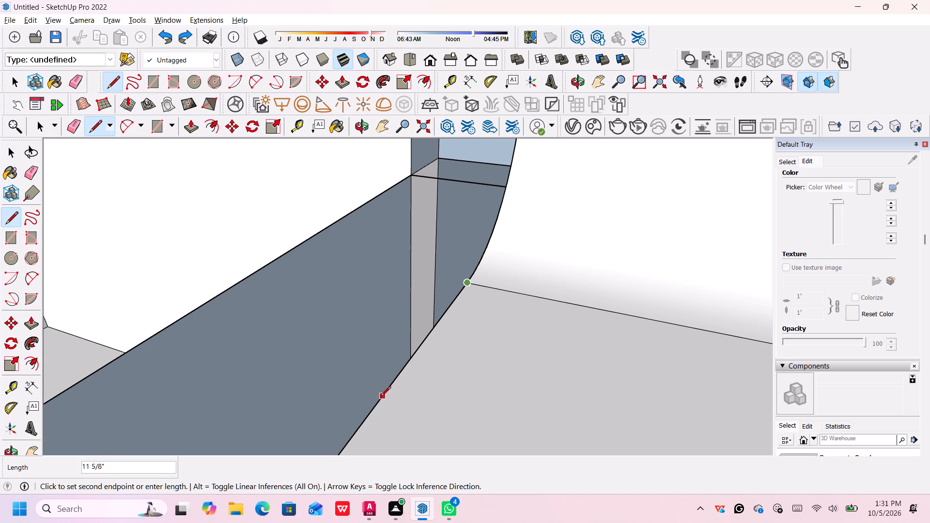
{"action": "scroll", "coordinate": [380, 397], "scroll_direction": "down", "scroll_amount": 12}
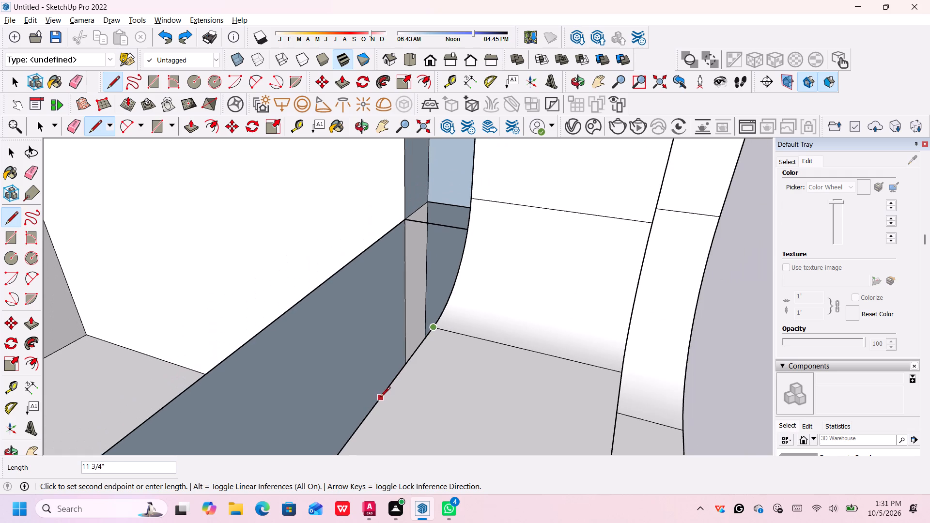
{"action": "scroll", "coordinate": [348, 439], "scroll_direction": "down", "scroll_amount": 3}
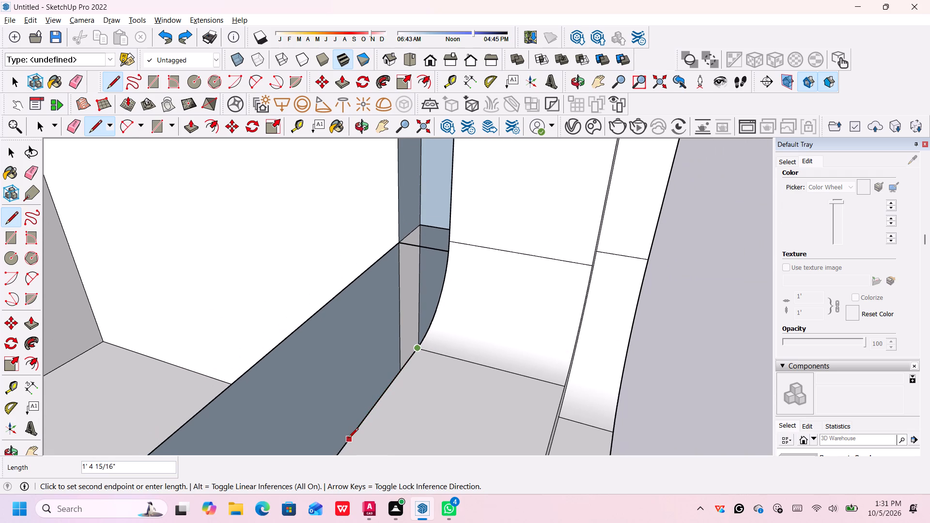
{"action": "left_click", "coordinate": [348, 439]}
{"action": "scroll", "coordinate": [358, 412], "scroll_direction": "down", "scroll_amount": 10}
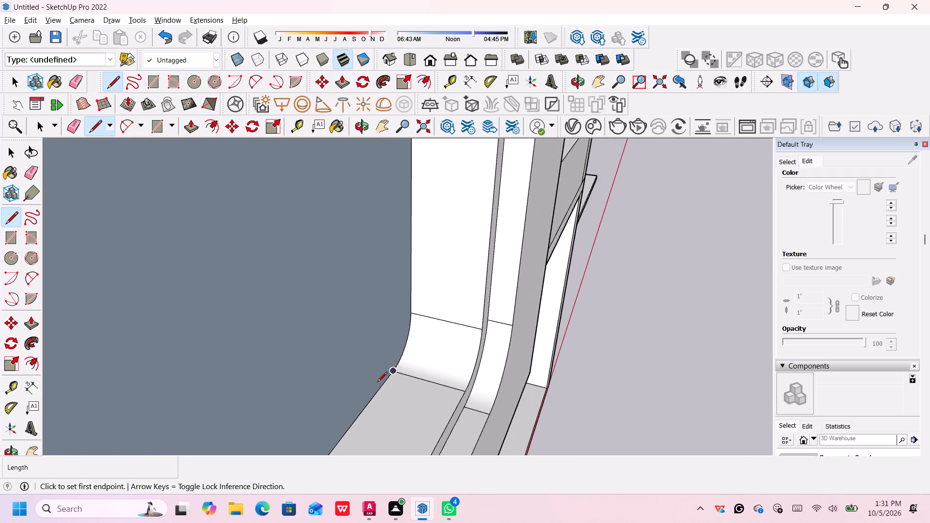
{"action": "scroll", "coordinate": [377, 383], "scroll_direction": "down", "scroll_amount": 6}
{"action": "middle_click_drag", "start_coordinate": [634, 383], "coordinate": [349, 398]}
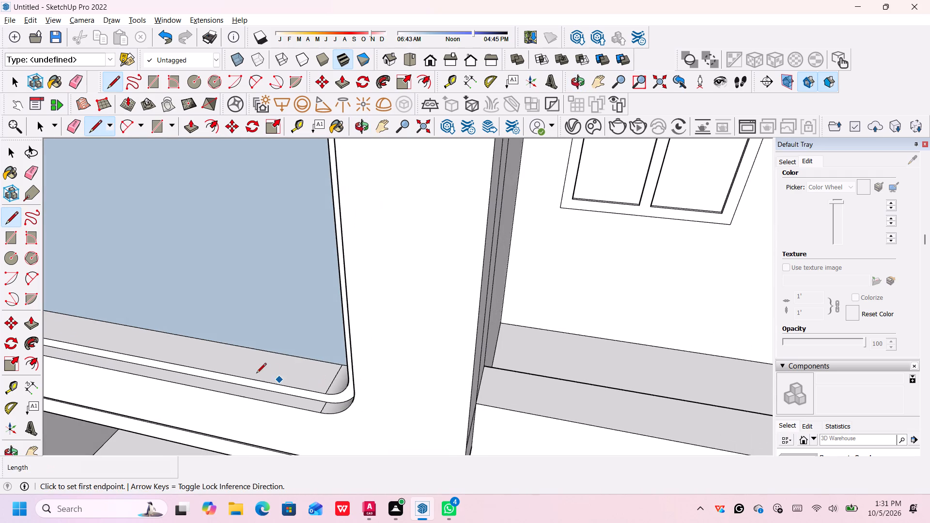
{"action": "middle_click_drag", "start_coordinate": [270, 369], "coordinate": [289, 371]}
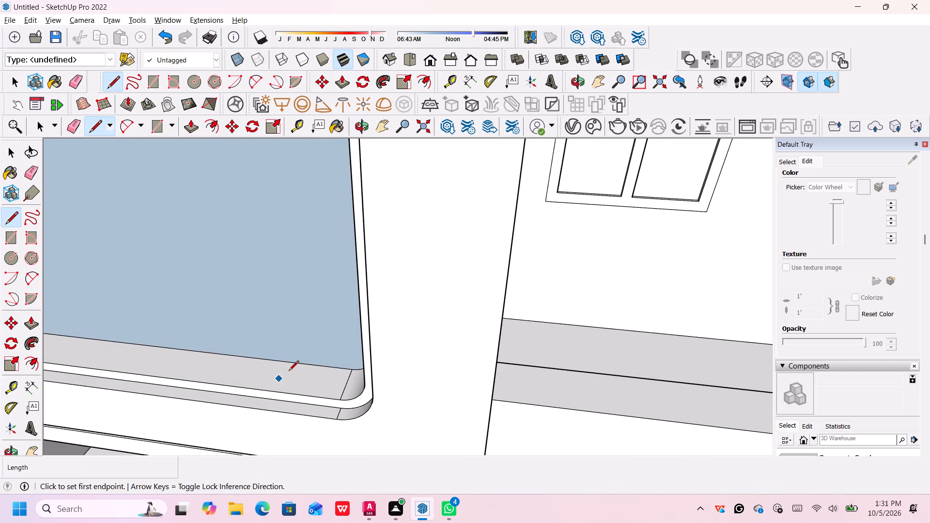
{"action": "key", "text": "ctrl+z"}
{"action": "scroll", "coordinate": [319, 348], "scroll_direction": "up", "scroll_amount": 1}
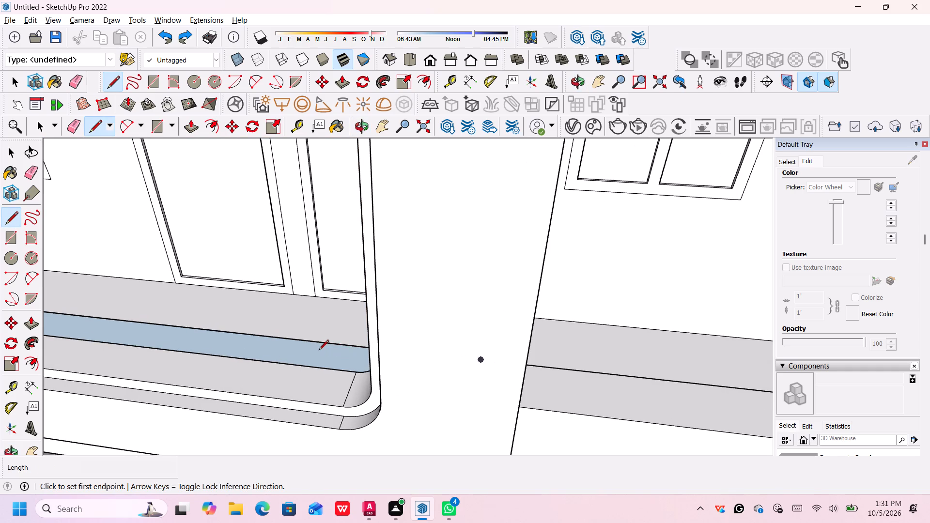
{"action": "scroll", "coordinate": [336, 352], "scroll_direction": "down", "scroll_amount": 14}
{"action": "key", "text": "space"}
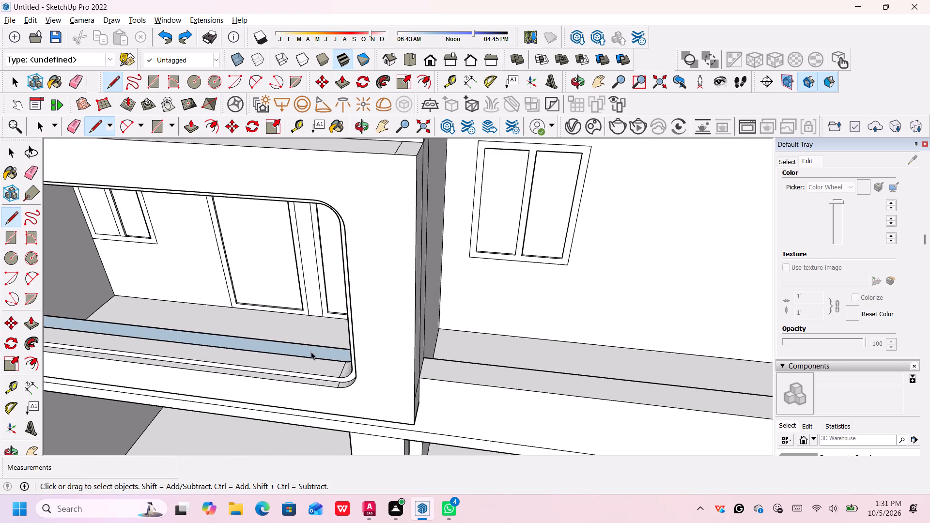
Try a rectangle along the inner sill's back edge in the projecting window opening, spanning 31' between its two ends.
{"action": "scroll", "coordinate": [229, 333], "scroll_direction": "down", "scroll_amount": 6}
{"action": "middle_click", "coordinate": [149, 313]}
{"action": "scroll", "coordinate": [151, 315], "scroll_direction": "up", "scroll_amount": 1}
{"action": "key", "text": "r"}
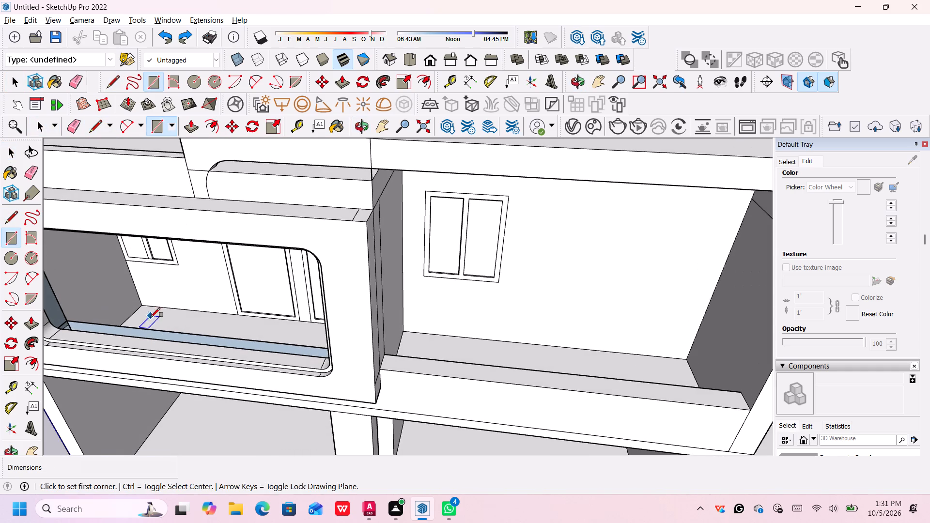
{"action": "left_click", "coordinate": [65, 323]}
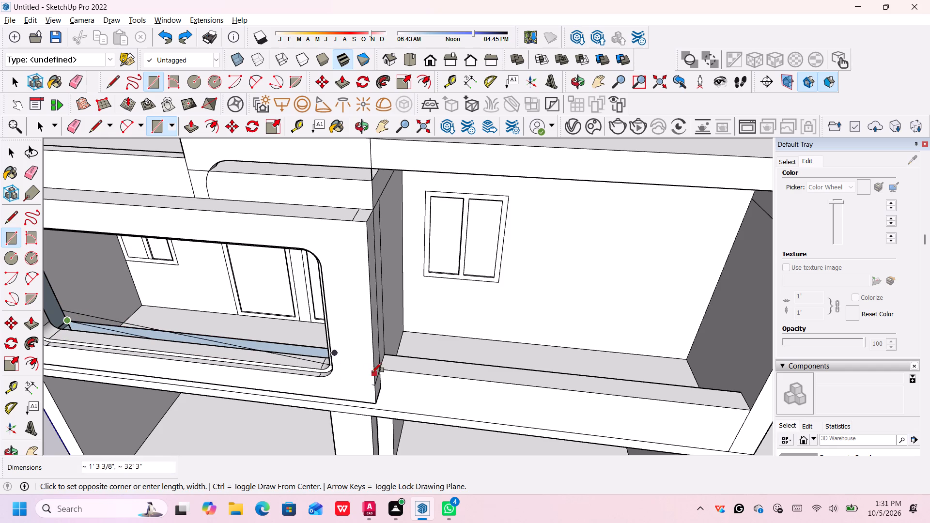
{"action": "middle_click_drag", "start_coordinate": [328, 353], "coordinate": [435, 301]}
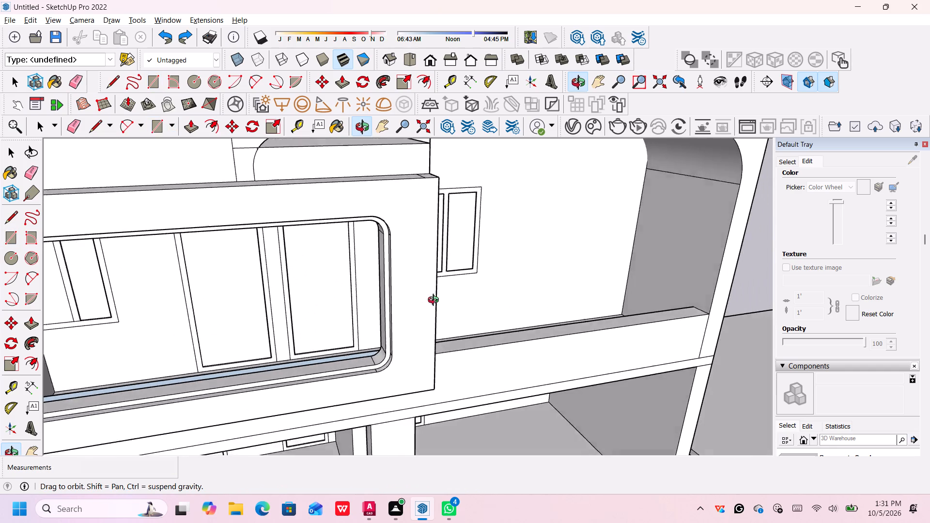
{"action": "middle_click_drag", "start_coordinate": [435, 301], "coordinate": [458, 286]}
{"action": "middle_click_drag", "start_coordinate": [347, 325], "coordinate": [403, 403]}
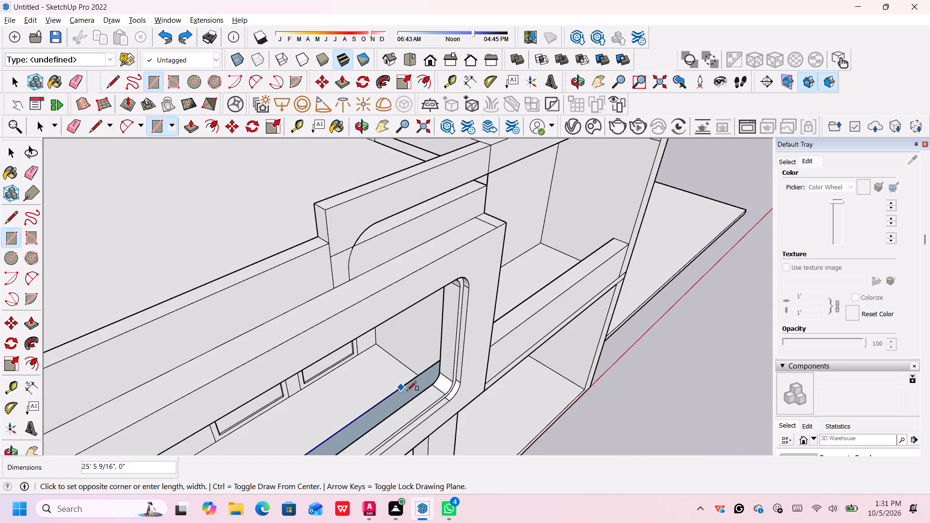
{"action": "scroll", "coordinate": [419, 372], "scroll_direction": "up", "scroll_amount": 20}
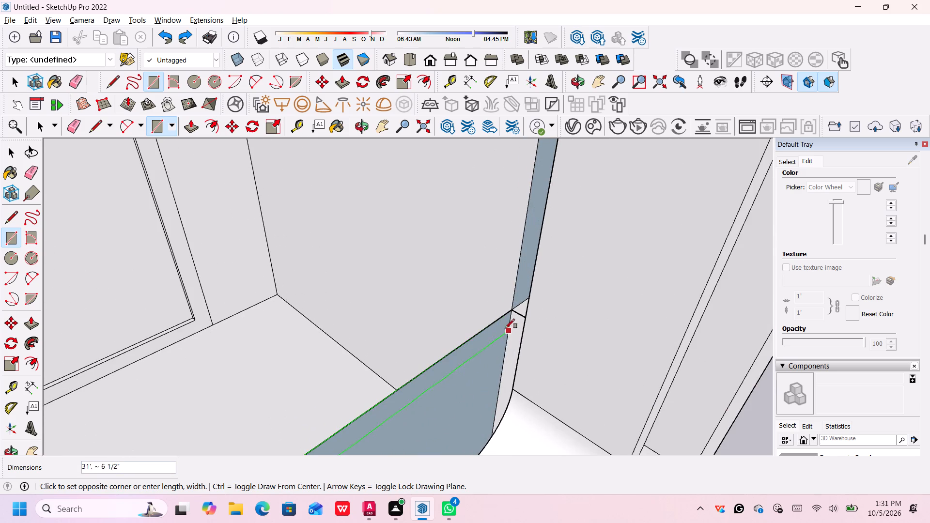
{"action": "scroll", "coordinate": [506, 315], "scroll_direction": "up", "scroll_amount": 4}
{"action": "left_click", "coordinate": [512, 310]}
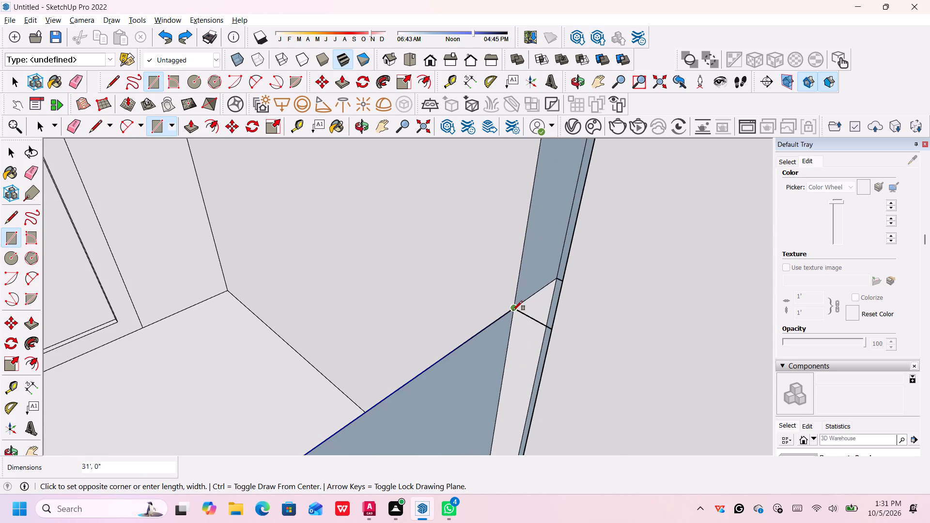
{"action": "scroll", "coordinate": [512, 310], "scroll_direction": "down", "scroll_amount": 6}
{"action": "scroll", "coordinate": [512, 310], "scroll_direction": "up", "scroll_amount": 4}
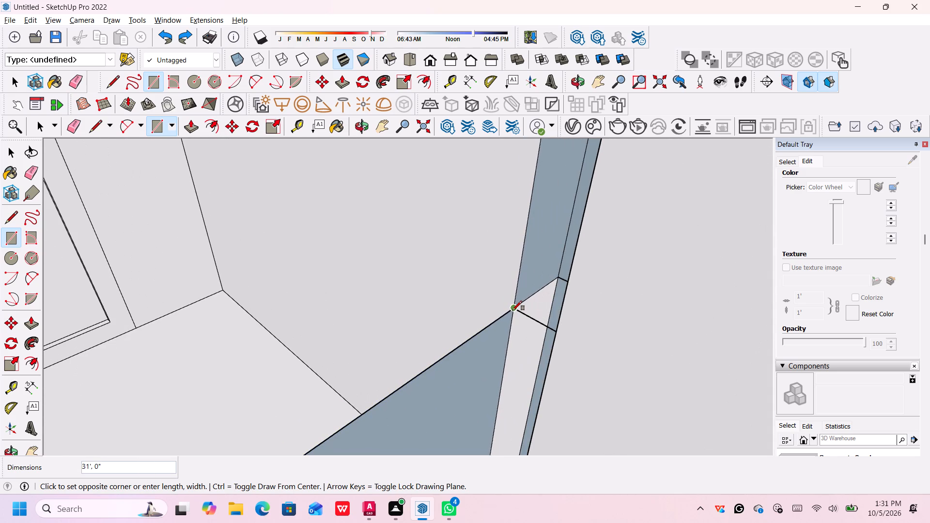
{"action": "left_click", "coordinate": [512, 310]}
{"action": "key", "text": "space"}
Examine the inner sill and the side strips at both ends of the projecting window opening from several viewpoints.
{"action": "scroll", "coordinate": [497, 379], "scroll_direction": "down", "scroll_amount": 6}
{"action": "middle_click_drag", "start_coordinate": [487, 398], "coordinate": [491, 409]}
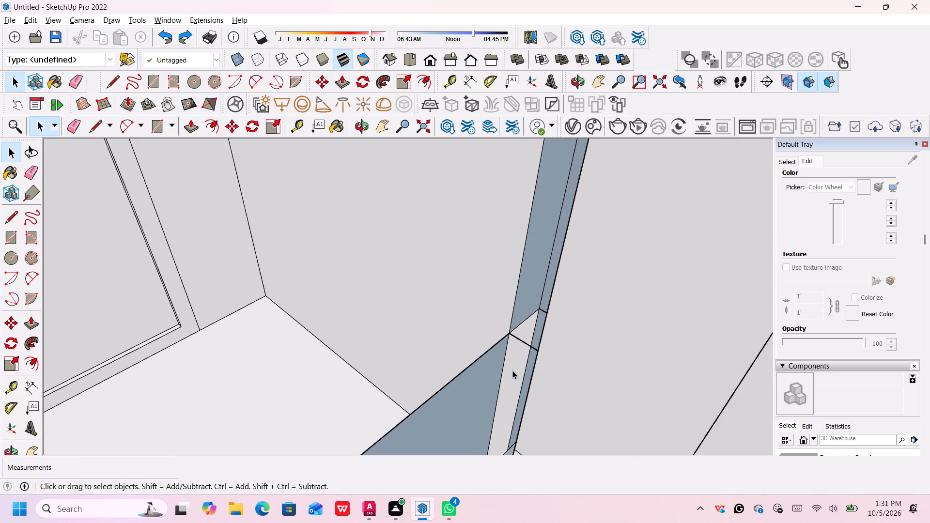
{"action": "scroll", "coordinate": [587, 368], "scroll_direction": "down", "scroll_amount": 1}
{"action": "scroll", "coordinate": [545, 373], "scroll_direction": "down", "scroll_amount": 9}
{"action": "scroll", "coordinate": [549, 296], "scroll_direction": "up", "scroll_amount": 1}
{"action": "scroll", "coordinate": [549, 296], "scroll_direction": "down", "scroll_amount": 9}
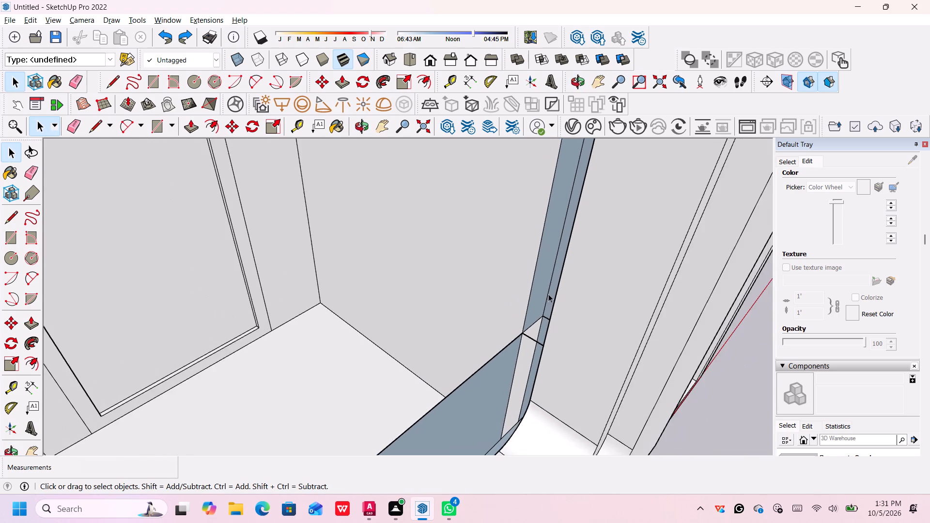
{"action": "scroll", "coordinate": [548, 294], "scroll_direction": "down", "scroll_amount": 20}
{"action": "scroll", "coordinate": [548, 294], "scroll_direction": "down", "scroll_amount": 20}
{"action": "scroll", "coordinate": [548, 294], "scroll_direction": "down", "scroll_amount": 20}
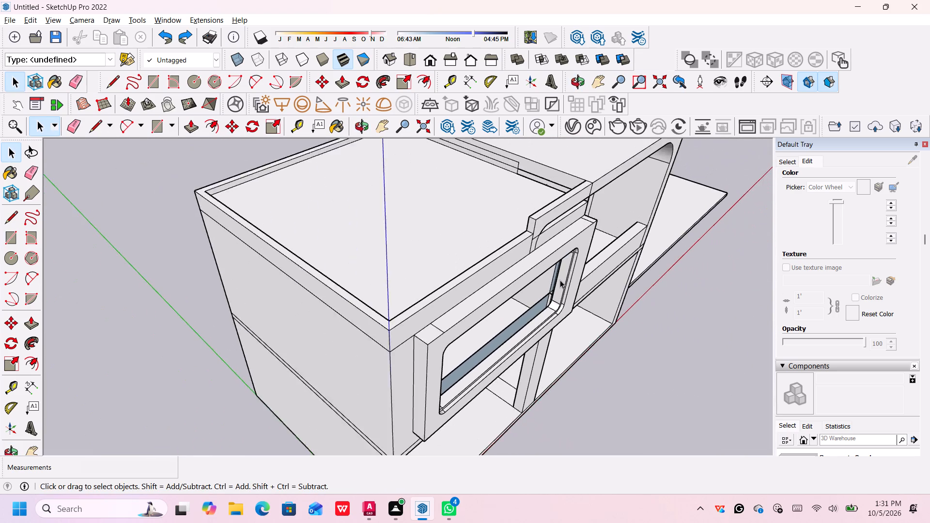
{"action": "scroll", "coordinate": [560, 280], "scroll_direction": "down", "scroll_amount": 8}
{"action": "scroll", "coordinate": [554, 331], "scroll_direction": "up", "scroll_amount": 1}
{"action": "middle_click_drag", "start_coordinate": [554, 336], "coordinate": [387, 349]}
{"action": "scroll", "coordinate": [554, 336], "scroll_direction": "down", "scroll_amount": 1}
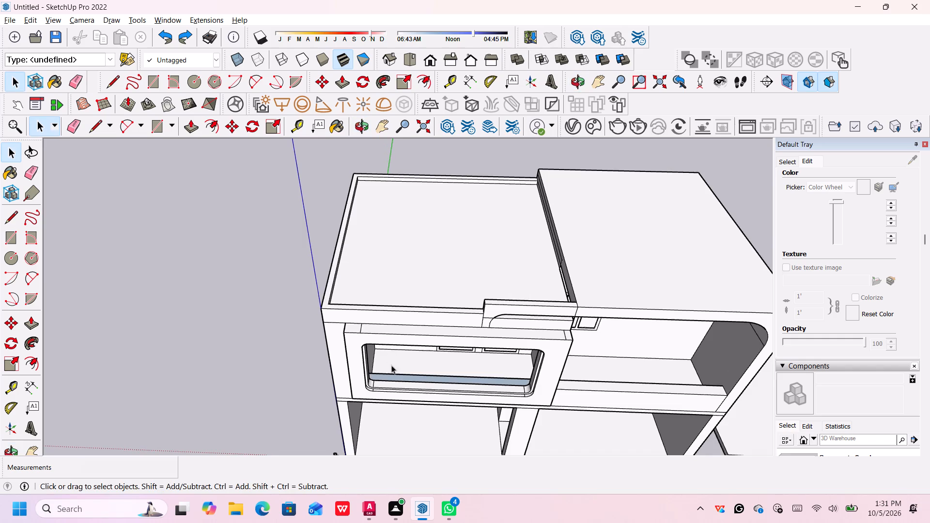
{"action": "scroll", "coordinate": [399, 381], "scroll_direction": "up", "scroll_amount": 20}
{"action": "scroll", "coordinate": [399, 381], "scroll_direction": "up", "scroll_amount": 12}
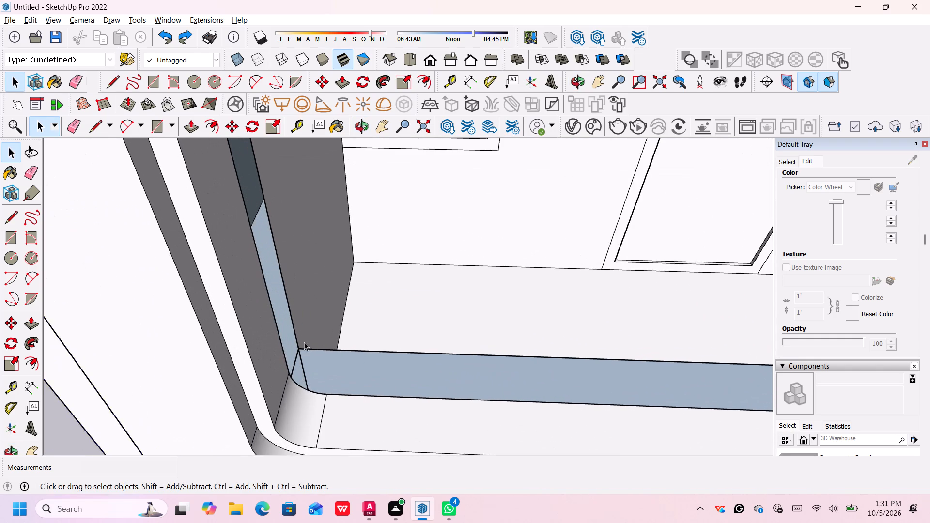
{"action": "scroll", "coordinate": [302, 344], "scroll_direction": "down", "scroll_amount": 19}
{"action": "scroll", "coordinate": [318, 339], "scroll_direction": "up", "scroll_amount": 1}
{"action": "middle_click", "coordinate": [318, 340]}
{"action": "middle_click_drag", "start_coordinate": [318, 341], "coordinate": [315, 387]}
{"action": "scroll", "coordinate": [318, 343], "scroll_direction": "down", "scroll_amount": 2}
{"action": "scroll", "coordinate": [314, 385], "scroll_direction": "up", "scroll_amount": 13}
{"action": "scroll", "coordinate": [300, 372], "scroll_direction": "down", "scroll_amount": 20}
{"action": "scroll", "coordinate": [300, 372], "scroll_direction": "down", "scroll_amount": 5}
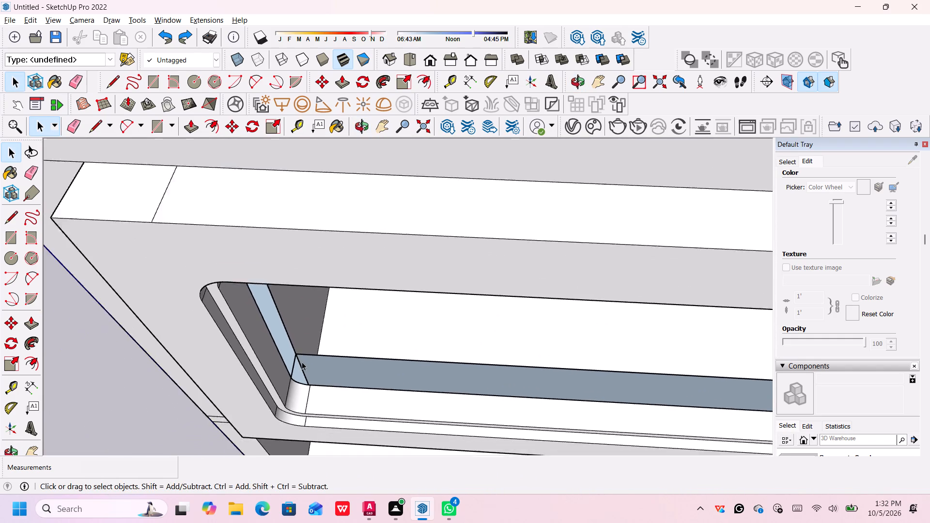
{"action": "scroll", "coordinate": [302, 362], "scroll_direction": "down", "scroll_amount": 13}
{"action": "scroll", "coordinate": [397, 369], "scroll_direction": "up", "scroll_amount": 1}
{"action": "middle_click_drag", "start_coordinate": [534, 379], "coordinate": [533, 370]}
{"action": "middle_click_drag", "start_coordinate": [533, 367], "coordinate": [535, 336]}
{"action": "middle_click", "coordinate": [535, 336]}
{"action": "middle_click", "coordinate": [535, 336]}
{"action": "middle_click", "coordinate": [535, 336]}
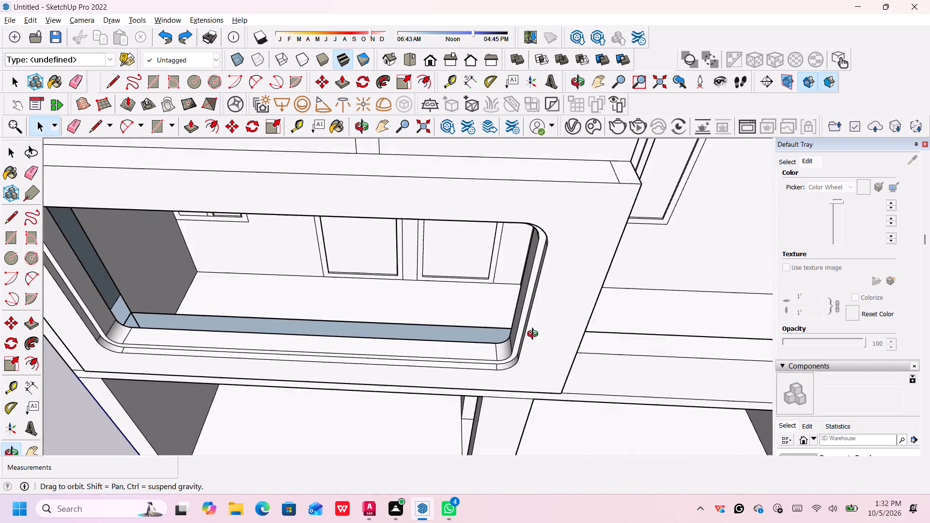
{"action": "middle_click", "coordinate": [535, 335]}
{"action": "scroll", "coordinate": [535, 335], "scroll_direction": "up", "scroll_amount": 1}
{"action": "middle_click_drag", "start_coordinate": [535, 335], "coordinate": [541, 350]}
{"action": "scroll", "coordinate": [540, 347], "scroll_direction": "down", "scroll_amount": 1}
{"action": "middle_click_drag", "start_coordinate": [541, 350], "coordinate": [564, 379]}
{"action": "middle_click_drag", "start_coordinate": [565, 380], "coordinate": [570, 383]}
{"action": "middle_click", "coordinate": [572, 385]}
{"action": "scroll", "coordinate": [441, 375], "scroll_direction": "down", "scroll_amount": 4}
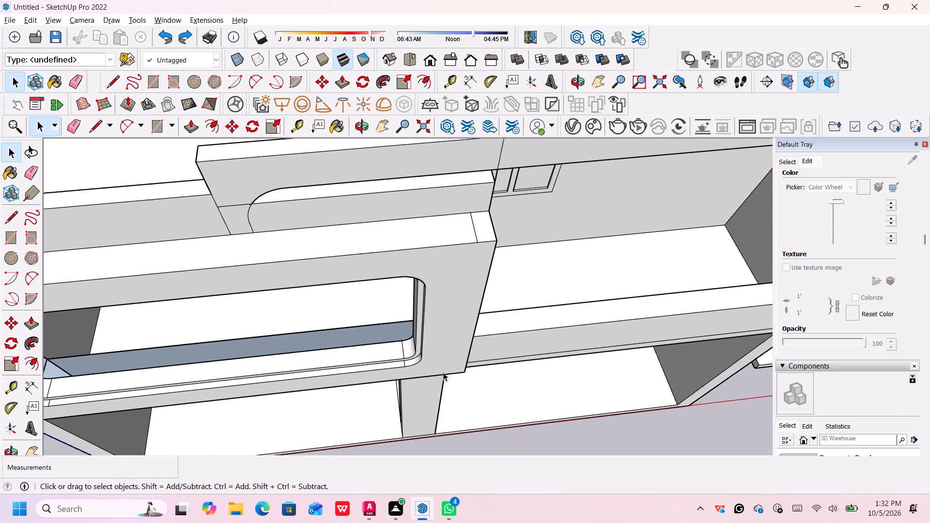
{"action": "scroll", "coordinate": [443, 372], "scroll_direction": "down", "scroll_amount": 5}
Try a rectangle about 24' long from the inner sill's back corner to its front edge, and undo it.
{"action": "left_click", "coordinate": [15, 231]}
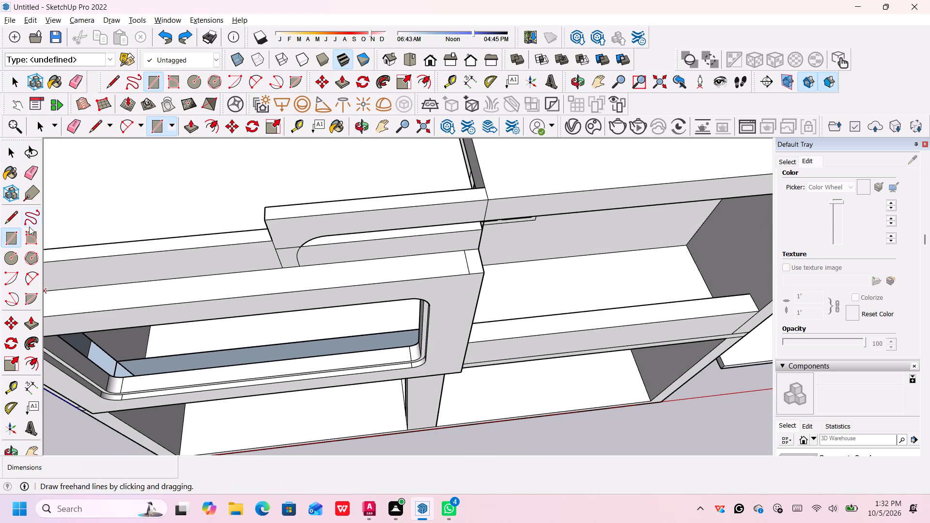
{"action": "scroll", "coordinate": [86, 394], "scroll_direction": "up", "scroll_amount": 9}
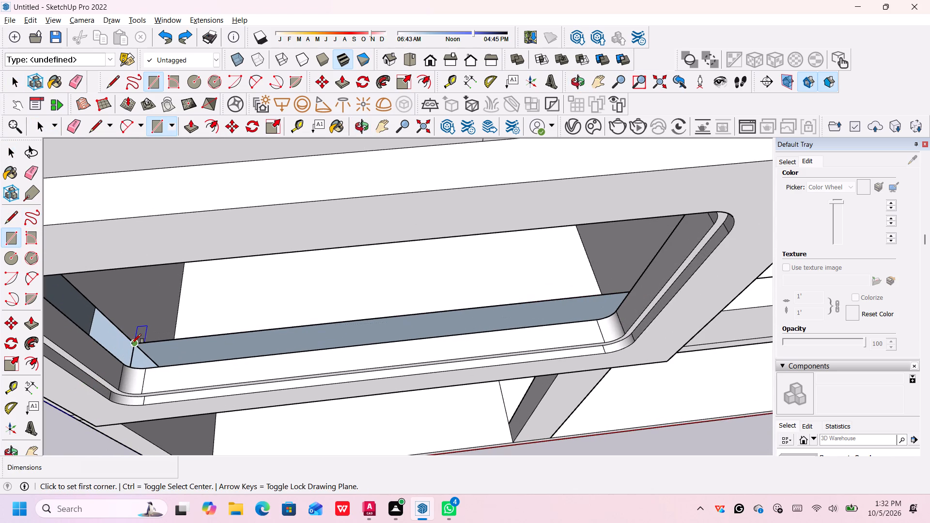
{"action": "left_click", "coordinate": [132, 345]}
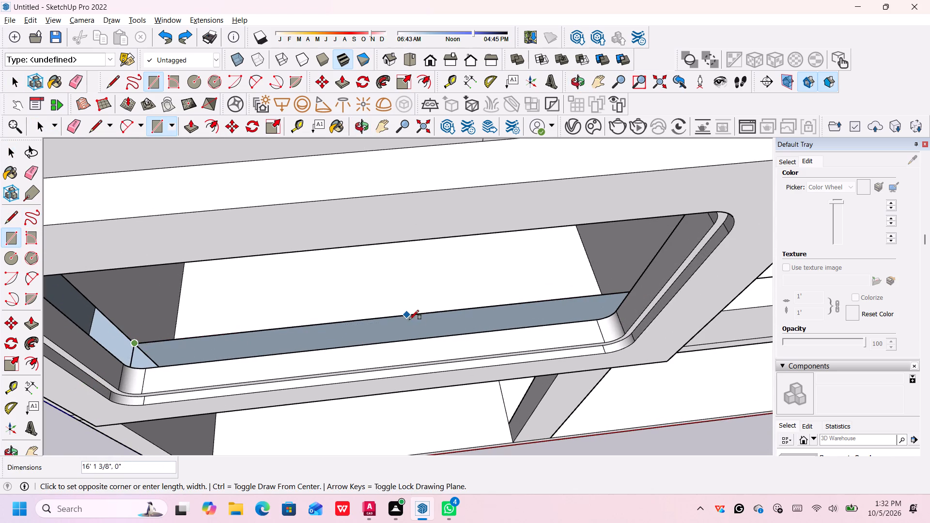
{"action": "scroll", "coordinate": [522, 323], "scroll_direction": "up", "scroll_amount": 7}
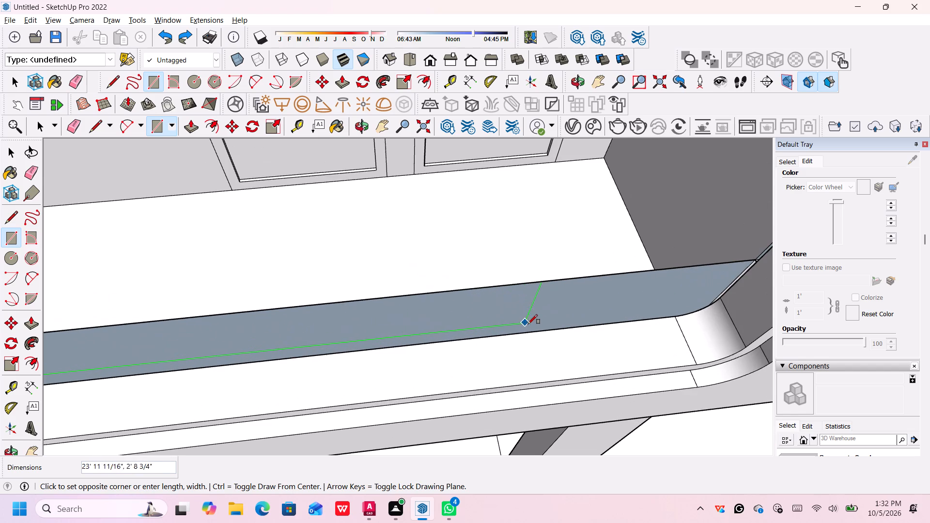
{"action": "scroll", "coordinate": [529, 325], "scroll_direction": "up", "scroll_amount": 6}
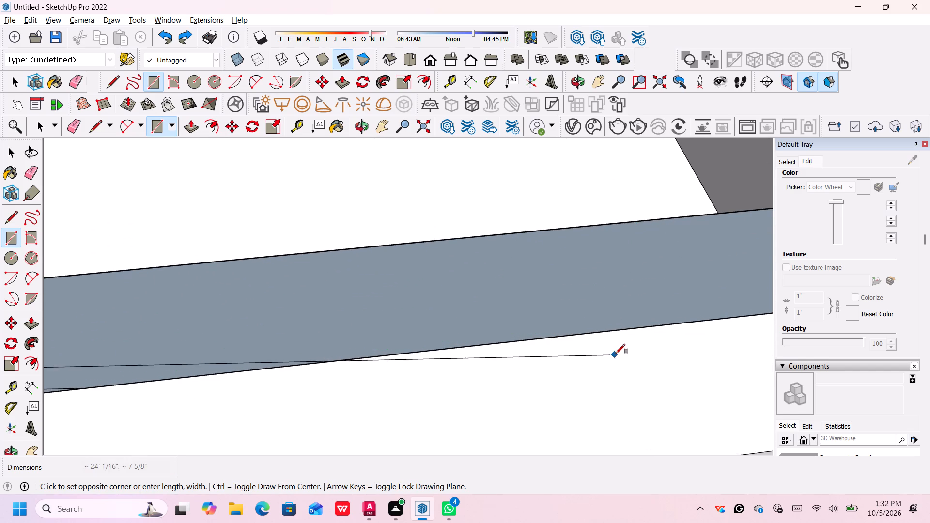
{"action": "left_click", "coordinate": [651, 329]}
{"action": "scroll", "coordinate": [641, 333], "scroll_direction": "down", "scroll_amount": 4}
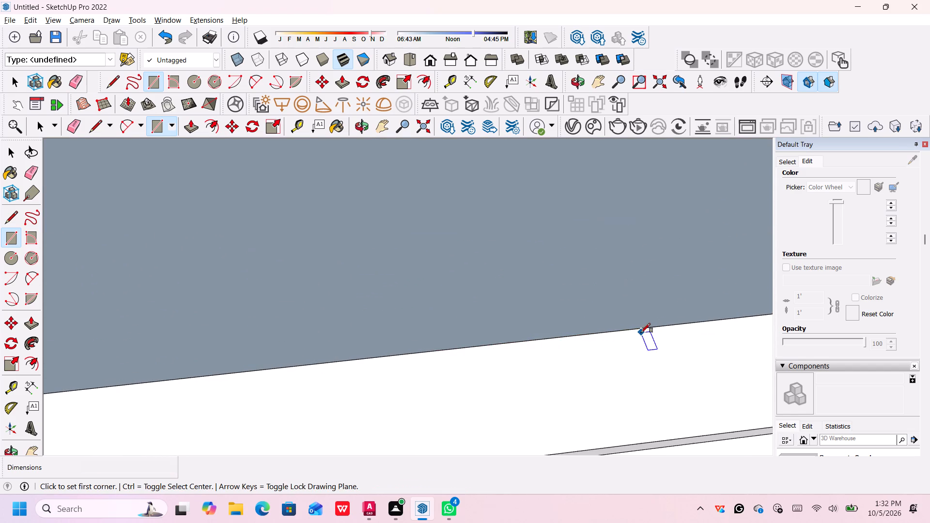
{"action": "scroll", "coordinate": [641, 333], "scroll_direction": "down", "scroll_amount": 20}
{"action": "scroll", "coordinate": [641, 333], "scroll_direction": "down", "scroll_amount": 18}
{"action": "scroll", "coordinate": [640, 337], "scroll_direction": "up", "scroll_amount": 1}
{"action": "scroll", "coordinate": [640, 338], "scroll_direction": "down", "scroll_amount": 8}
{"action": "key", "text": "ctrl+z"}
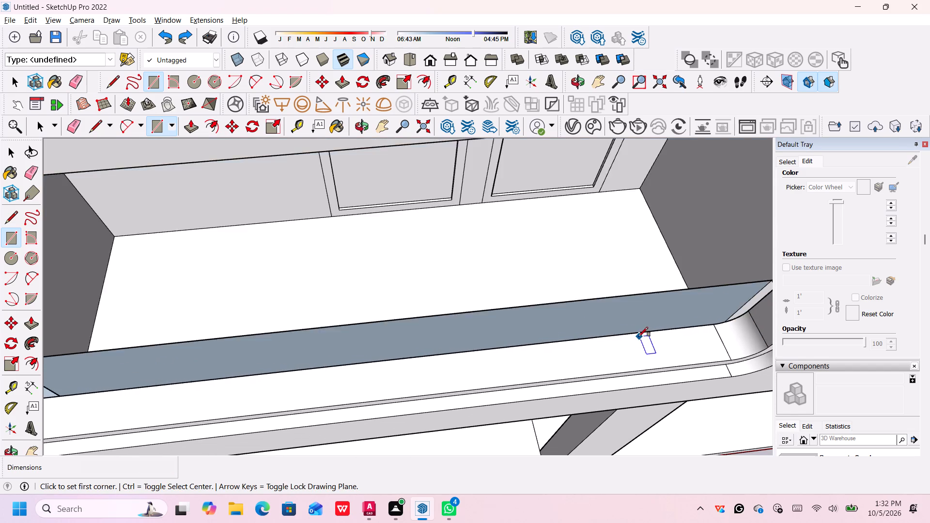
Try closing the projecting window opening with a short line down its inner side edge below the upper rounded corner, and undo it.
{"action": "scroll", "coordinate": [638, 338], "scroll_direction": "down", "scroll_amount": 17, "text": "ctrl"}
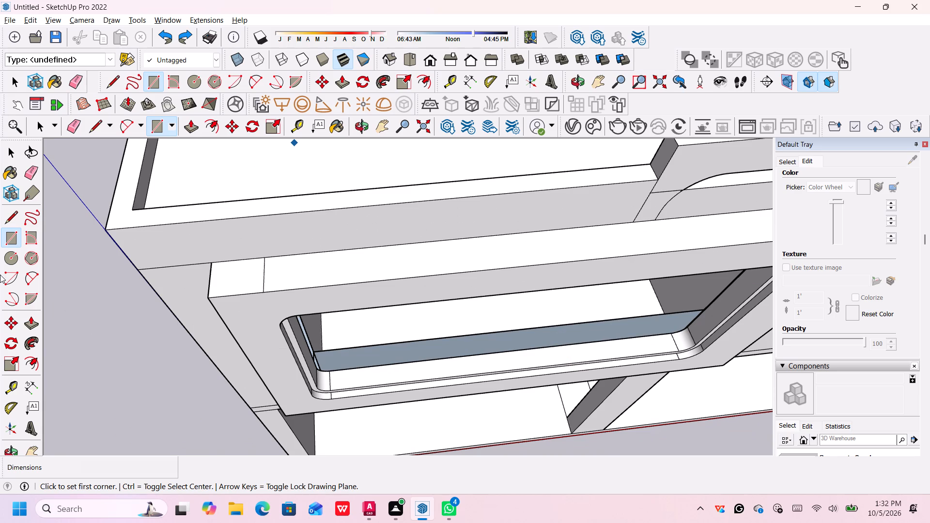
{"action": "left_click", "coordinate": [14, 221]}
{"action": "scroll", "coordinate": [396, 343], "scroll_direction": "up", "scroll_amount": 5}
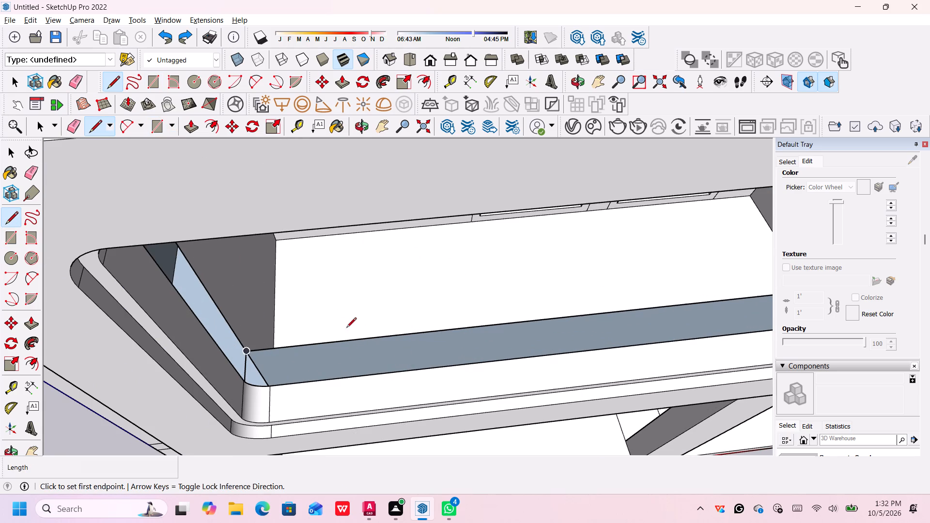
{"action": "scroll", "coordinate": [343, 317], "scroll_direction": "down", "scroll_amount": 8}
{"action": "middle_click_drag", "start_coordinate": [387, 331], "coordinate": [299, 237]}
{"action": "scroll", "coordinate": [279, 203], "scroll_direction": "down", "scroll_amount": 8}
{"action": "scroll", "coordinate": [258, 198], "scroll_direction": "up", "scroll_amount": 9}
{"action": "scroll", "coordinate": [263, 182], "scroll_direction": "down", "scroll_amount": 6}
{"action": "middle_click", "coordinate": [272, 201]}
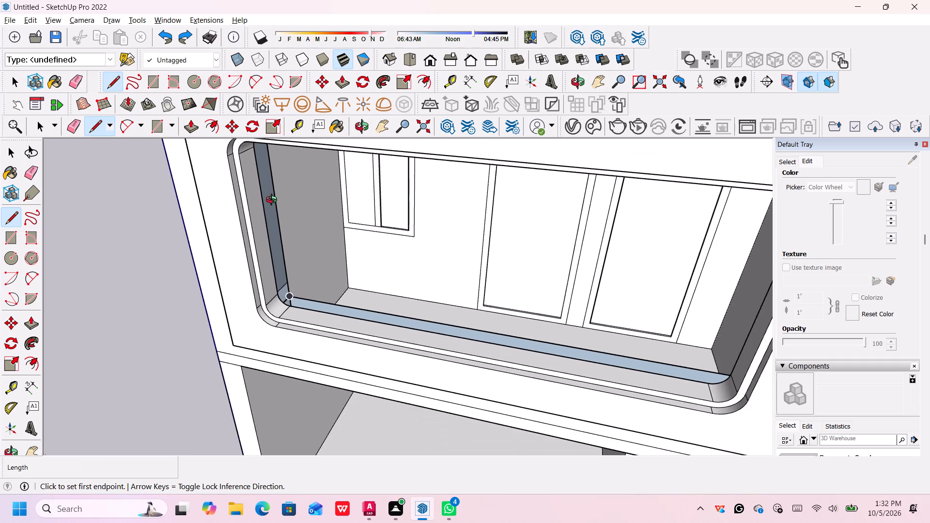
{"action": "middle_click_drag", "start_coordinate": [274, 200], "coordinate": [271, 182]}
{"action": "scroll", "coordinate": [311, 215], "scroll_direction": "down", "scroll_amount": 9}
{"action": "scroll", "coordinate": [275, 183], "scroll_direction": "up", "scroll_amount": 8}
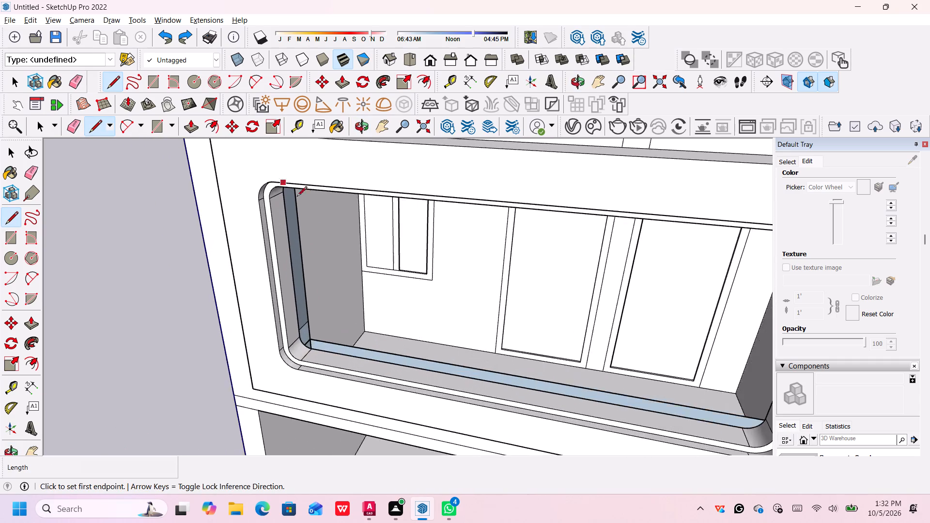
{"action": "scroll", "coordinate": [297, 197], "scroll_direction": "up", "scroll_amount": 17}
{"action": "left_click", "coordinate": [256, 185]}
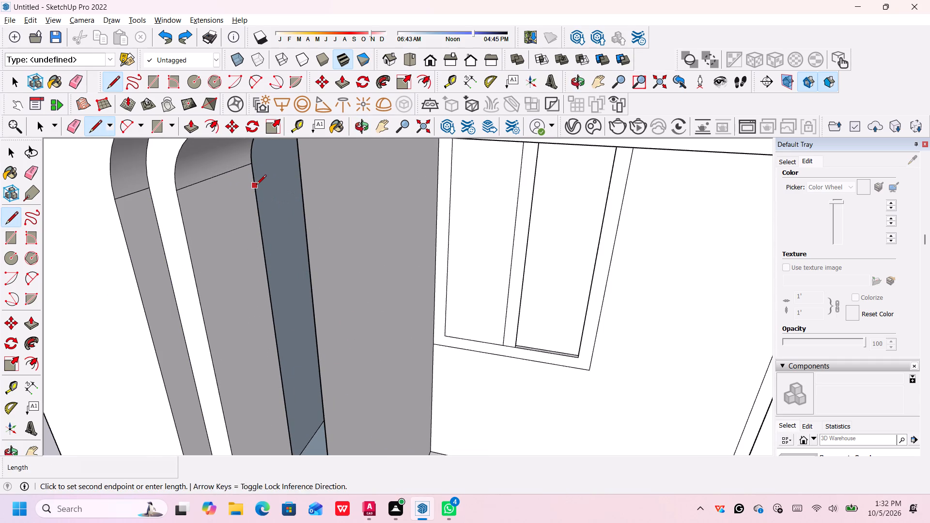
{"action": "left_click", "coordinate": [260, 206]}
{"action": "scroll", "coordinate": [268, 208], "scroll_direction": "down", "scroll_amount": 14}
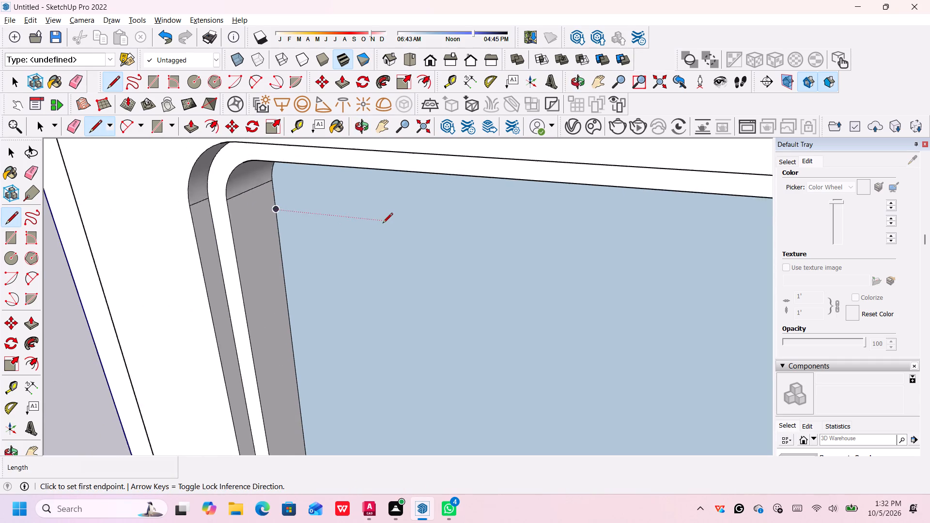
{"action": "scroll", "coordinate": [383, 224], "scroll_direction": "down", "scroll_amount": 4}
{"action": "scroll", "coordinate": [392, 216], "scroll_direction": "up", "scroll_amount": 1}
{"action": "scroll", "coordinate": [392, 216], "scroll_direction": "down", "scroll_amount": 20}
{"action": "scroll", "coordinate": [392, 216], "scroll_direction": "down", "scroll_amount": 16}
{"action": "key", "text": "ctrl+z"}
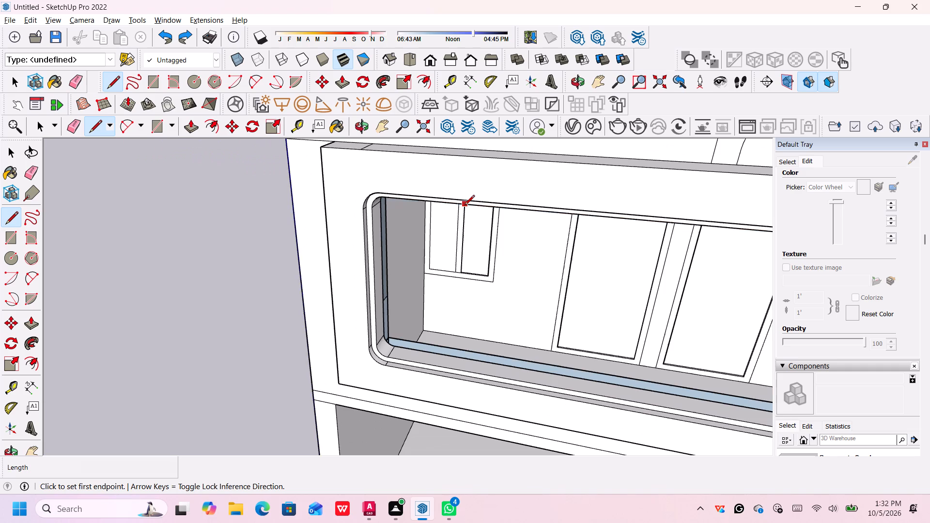
Examine the inner sill, side strip and rounded corner of the projecting window opening from above, the front and the opposite end.
{"action": "scroll", "coordinate": [464, 207], "scroll_direction": "down", "scroll_amount": 15}
{"action": "middle_click_drag", "start_coordinate": [512, 244], "coordinate": [737, 382]}
{"action": "middle_click_drag", "start_coordinate": [735, 373], "coordinate": [734, 364]}
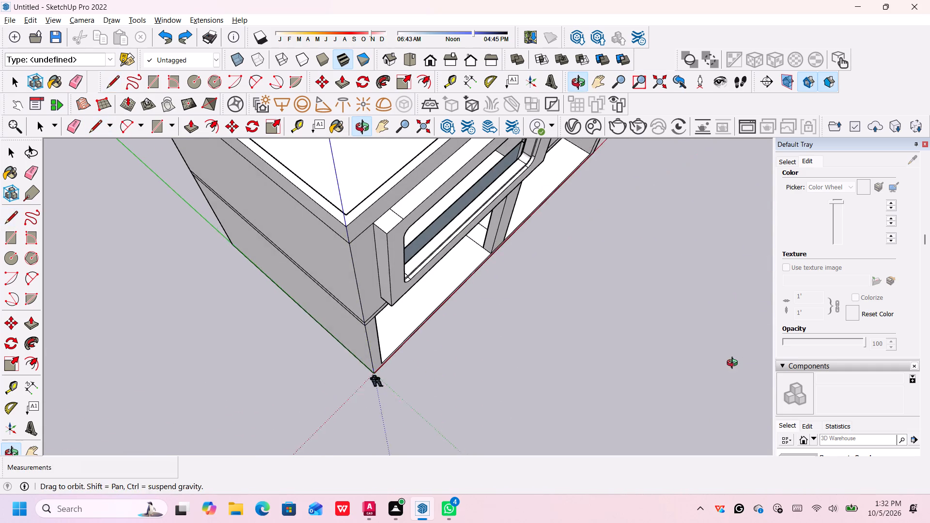
{"action": "middle_click_drag", "start_coordinate": [734, 364], "coordinate": [734, 361]}
{"action": "scroll", "coordinate": [477, 209], "scroll_direction": "up", "scroll_amount": 12}
{"action": "scroll", "coordinate": [467, 210], "scroll_direction": "down", "scroll_amount": 2}
{"action": "middle_click_drag", "start_coordinate": [467, 211], "coordinate": [352, 168]}
{"action": "scroll", "coordinate": [360, 174], "scroll_direction": "down", "scroll_amount": 1}
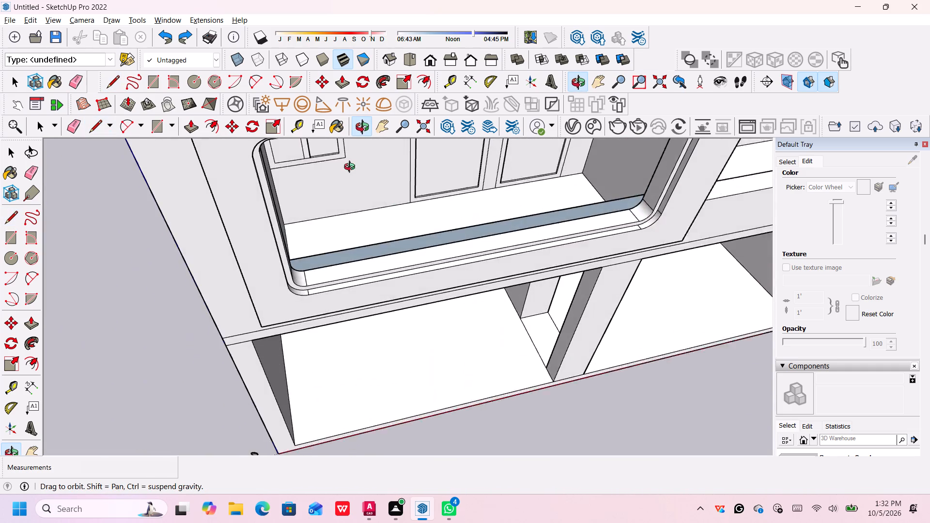
{"action": "middle_click_drag", "start_coordinate": [352, 168], "coordinate": [344, 161]}
{"action": "scroll", "coordinate": [326, 195], "scroll_direction": "up", "scroll_amount": 7}
{"action": "scroll", "coordinate": [369, 314], "scroll_direction": "up", "scroll_amount": 3}
{"action": "scroll", "coordinate": [349, 283], "scroll_direction": "down", "scroll_amount": 10}
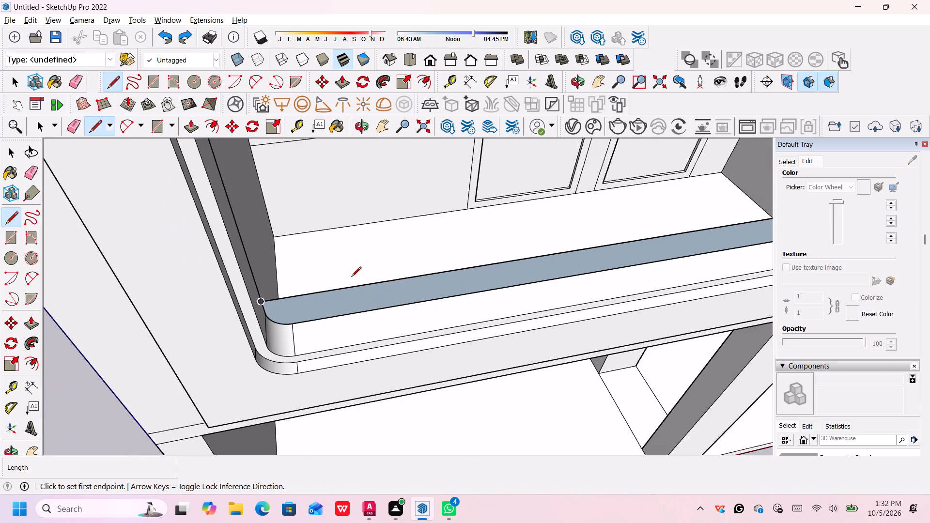
{"action": "scroll", "coordinate": [351, 277], "scroll_direction": "down", "scroll_amount": 4}
{"action": "scroll", "coordinate": [337, 304], "scroll_direction": "up", "scroll_amount": 1}
{"action": "scroll", "coordinate": [339, 304], "scroll_direction": "down", "scroll_amount": 1}
{"action": "middle_click", "coordinate": [340, 308]}
{"action": "middle_click", "coordinate": [340, 309]}
{"action": "middle_click_drag", "start_coordinate": [340, 309], "coordinate": [222, 280]}
{"action": "middle_click_drag", "start_coordinate": [197, 274], "coordinate": [180, 269]}
{"action": "scroll", "coordinate": [565, 251], "scroll_direction": "down", "scroll_amount": 3}
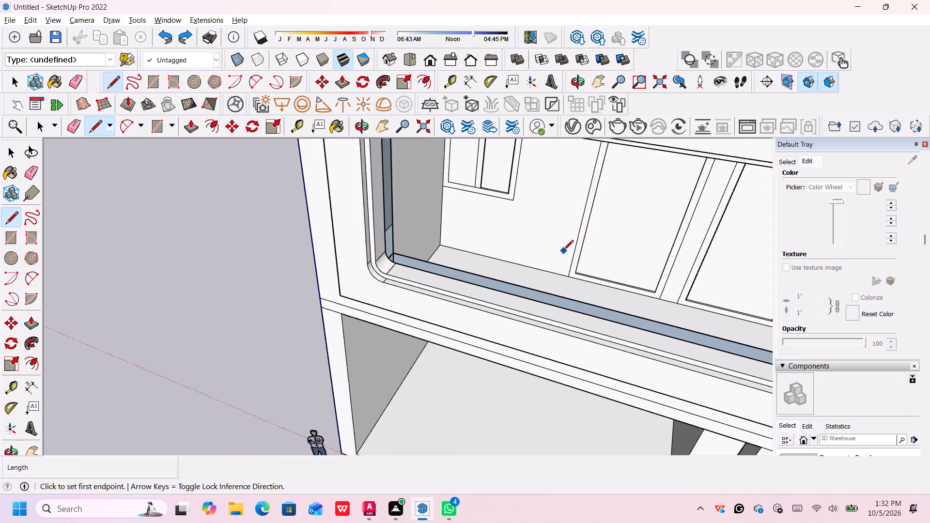
{"action": "scroll", "coordinate": [563, 251], "scroll_direction": "down", "scroll_amount": 5}
{"action": "middle_click_drag", "start_coordinate": [626, 302], "coordinate": [434, 280]}
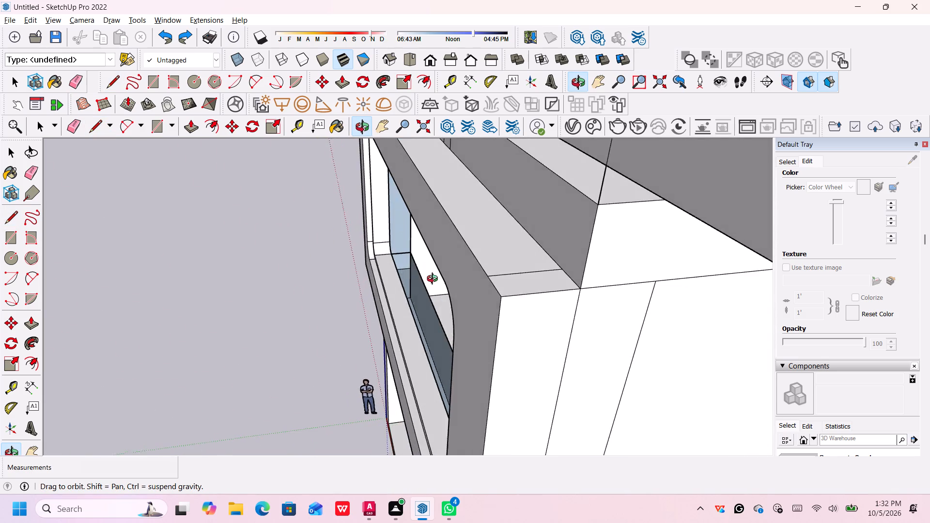
{"action": "middle_click_drag", "start_coordinate": [434, 280], "coordinate": [452, 284]}
{"action": "scroll", "coordinate": [446, 277], "scroll_direction": "up", "scroll_amount": 6}
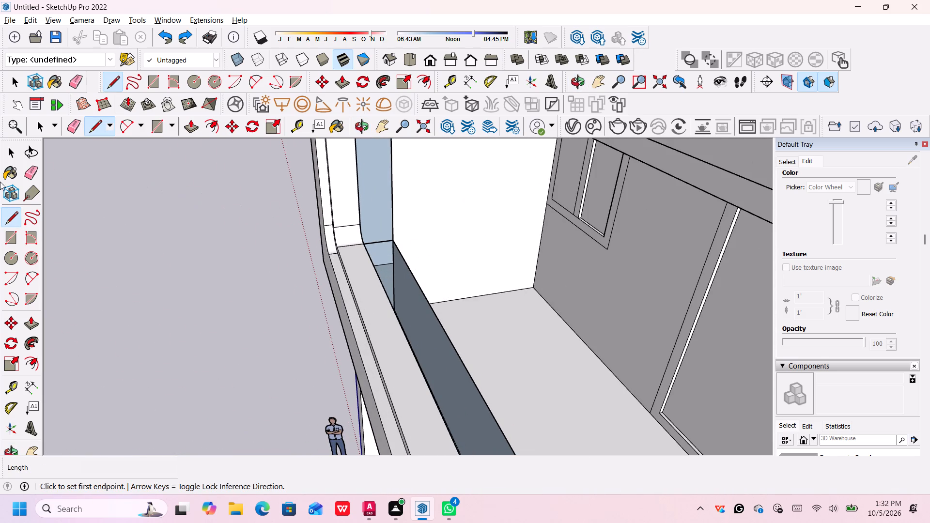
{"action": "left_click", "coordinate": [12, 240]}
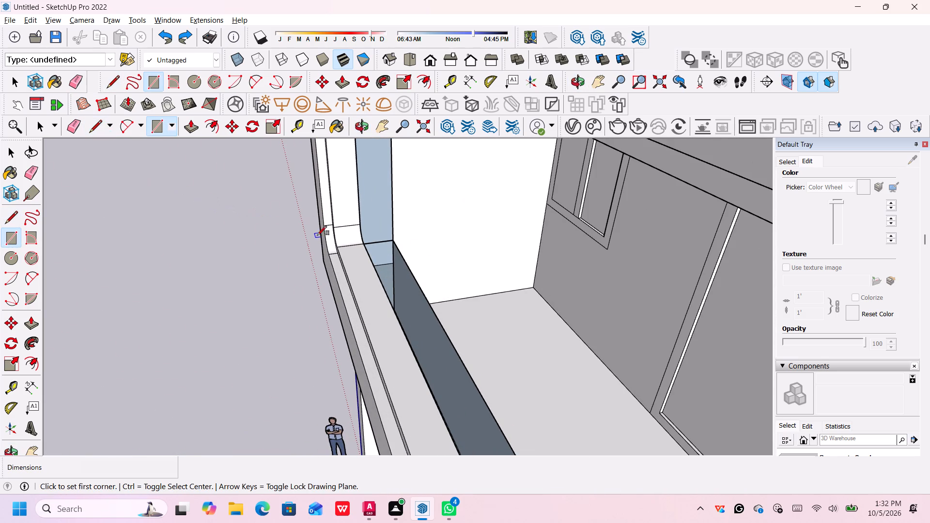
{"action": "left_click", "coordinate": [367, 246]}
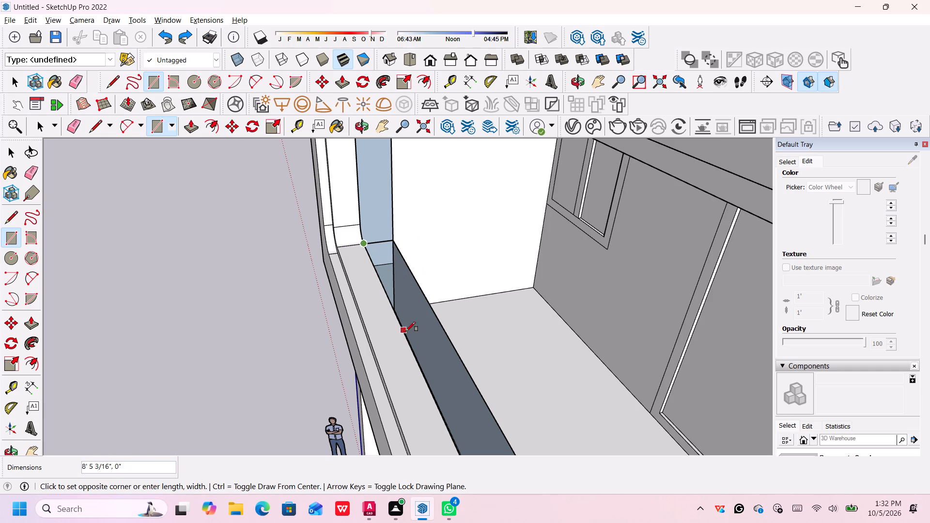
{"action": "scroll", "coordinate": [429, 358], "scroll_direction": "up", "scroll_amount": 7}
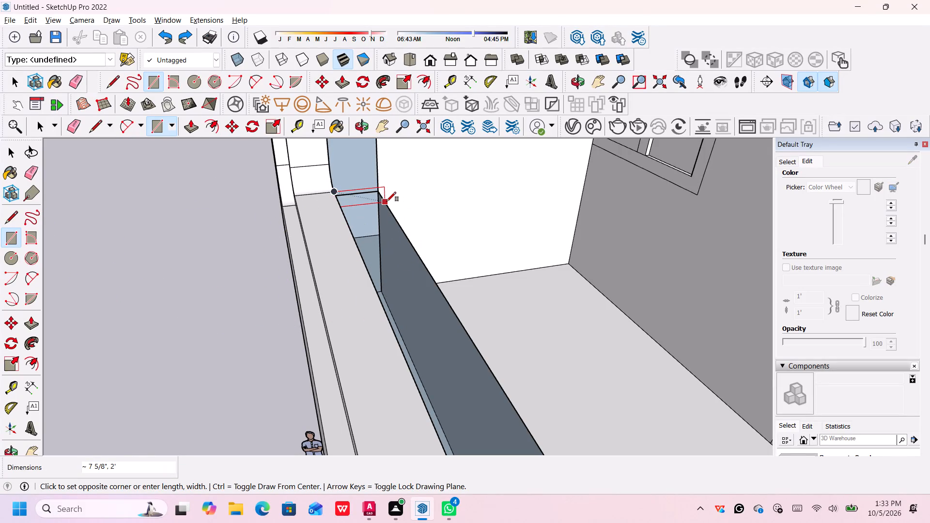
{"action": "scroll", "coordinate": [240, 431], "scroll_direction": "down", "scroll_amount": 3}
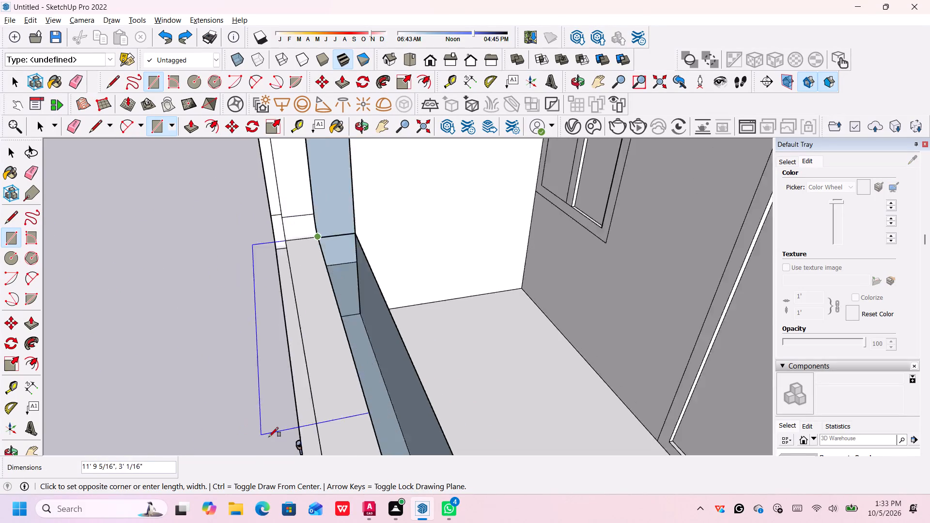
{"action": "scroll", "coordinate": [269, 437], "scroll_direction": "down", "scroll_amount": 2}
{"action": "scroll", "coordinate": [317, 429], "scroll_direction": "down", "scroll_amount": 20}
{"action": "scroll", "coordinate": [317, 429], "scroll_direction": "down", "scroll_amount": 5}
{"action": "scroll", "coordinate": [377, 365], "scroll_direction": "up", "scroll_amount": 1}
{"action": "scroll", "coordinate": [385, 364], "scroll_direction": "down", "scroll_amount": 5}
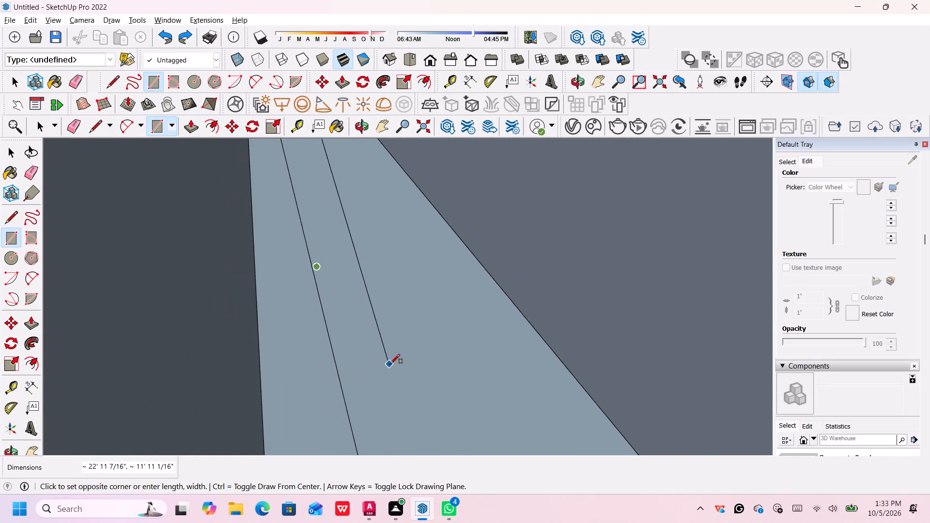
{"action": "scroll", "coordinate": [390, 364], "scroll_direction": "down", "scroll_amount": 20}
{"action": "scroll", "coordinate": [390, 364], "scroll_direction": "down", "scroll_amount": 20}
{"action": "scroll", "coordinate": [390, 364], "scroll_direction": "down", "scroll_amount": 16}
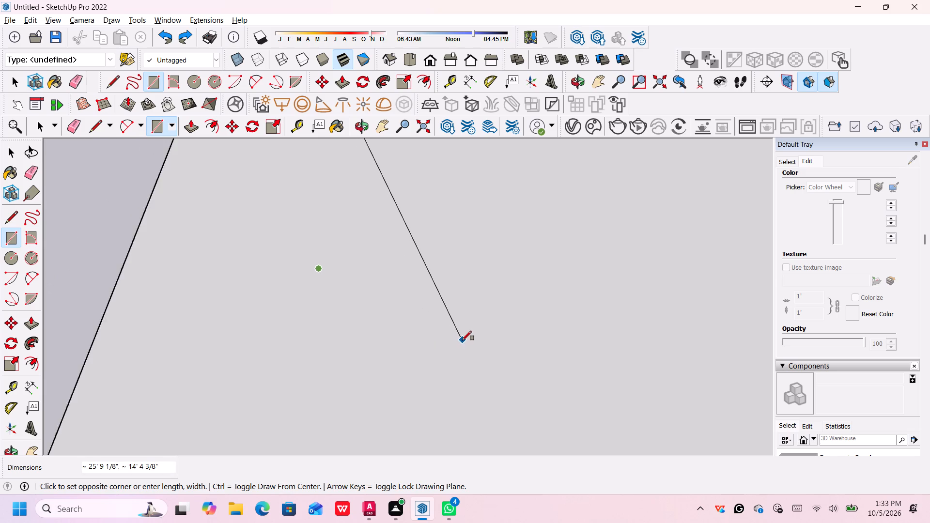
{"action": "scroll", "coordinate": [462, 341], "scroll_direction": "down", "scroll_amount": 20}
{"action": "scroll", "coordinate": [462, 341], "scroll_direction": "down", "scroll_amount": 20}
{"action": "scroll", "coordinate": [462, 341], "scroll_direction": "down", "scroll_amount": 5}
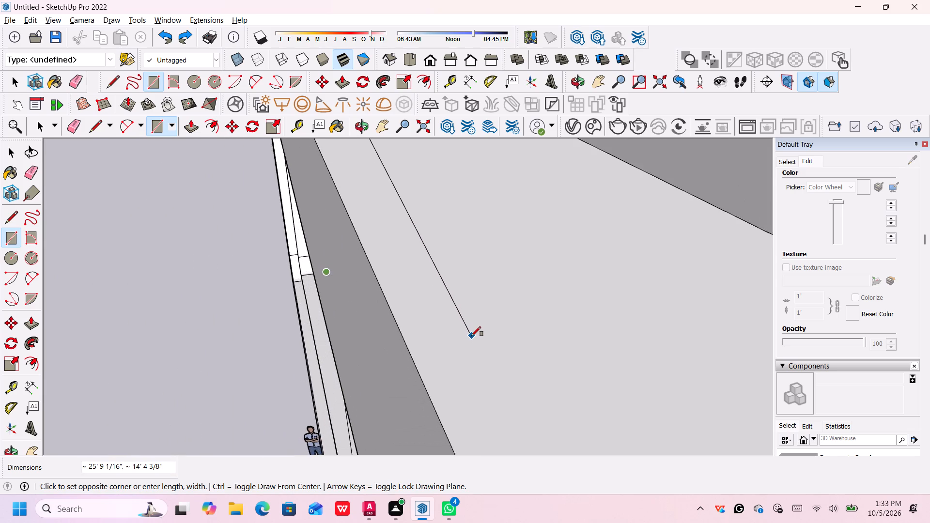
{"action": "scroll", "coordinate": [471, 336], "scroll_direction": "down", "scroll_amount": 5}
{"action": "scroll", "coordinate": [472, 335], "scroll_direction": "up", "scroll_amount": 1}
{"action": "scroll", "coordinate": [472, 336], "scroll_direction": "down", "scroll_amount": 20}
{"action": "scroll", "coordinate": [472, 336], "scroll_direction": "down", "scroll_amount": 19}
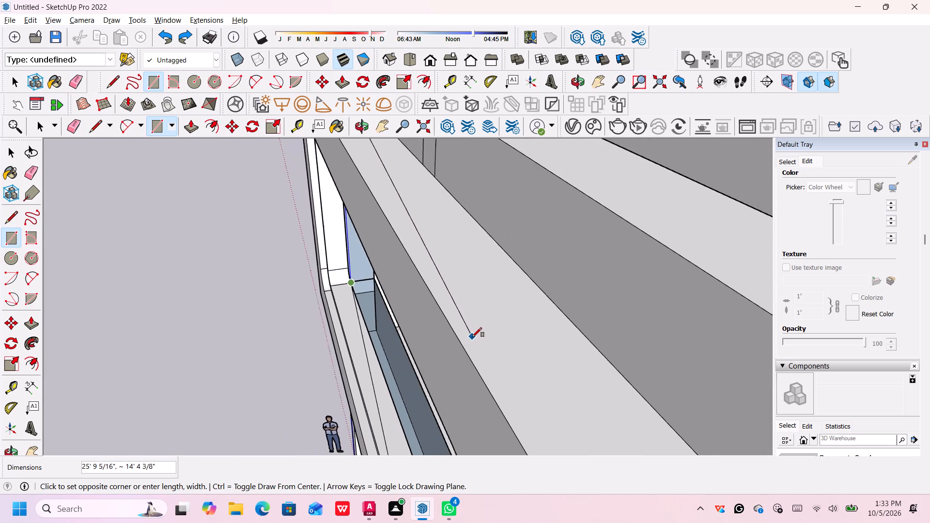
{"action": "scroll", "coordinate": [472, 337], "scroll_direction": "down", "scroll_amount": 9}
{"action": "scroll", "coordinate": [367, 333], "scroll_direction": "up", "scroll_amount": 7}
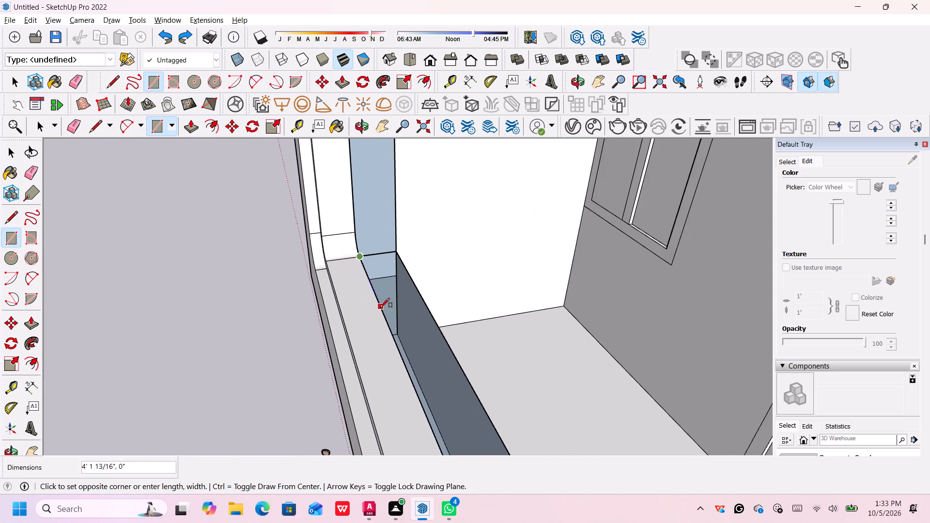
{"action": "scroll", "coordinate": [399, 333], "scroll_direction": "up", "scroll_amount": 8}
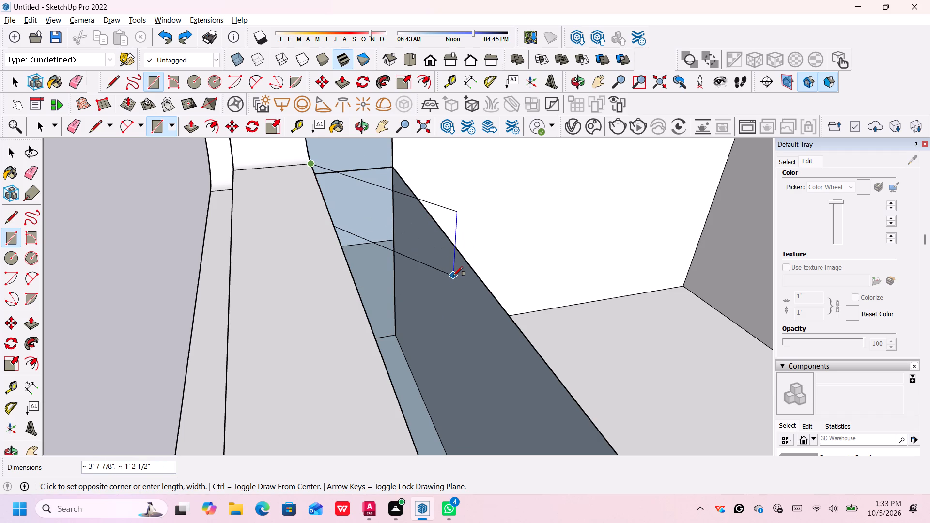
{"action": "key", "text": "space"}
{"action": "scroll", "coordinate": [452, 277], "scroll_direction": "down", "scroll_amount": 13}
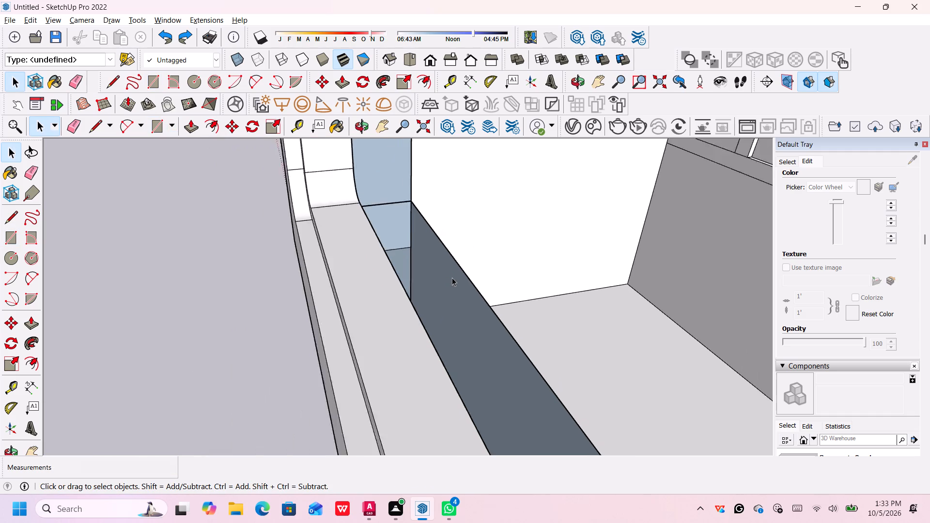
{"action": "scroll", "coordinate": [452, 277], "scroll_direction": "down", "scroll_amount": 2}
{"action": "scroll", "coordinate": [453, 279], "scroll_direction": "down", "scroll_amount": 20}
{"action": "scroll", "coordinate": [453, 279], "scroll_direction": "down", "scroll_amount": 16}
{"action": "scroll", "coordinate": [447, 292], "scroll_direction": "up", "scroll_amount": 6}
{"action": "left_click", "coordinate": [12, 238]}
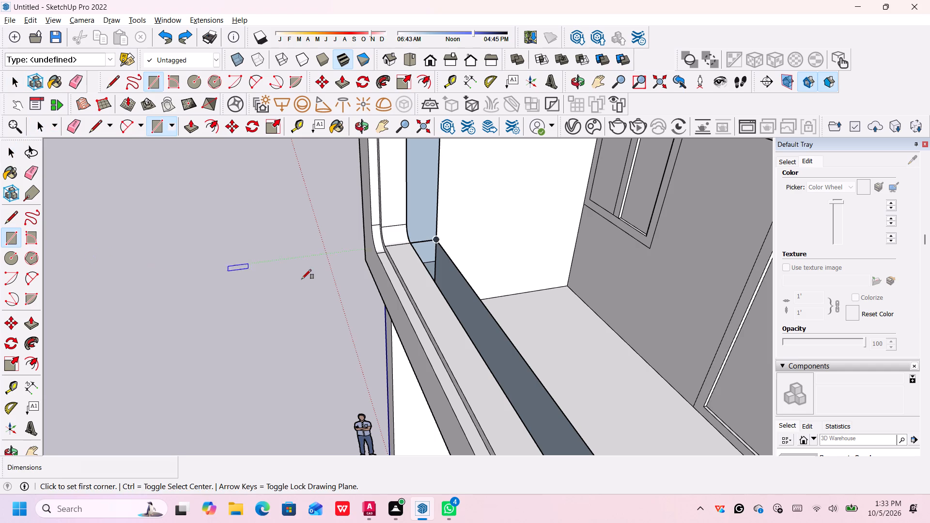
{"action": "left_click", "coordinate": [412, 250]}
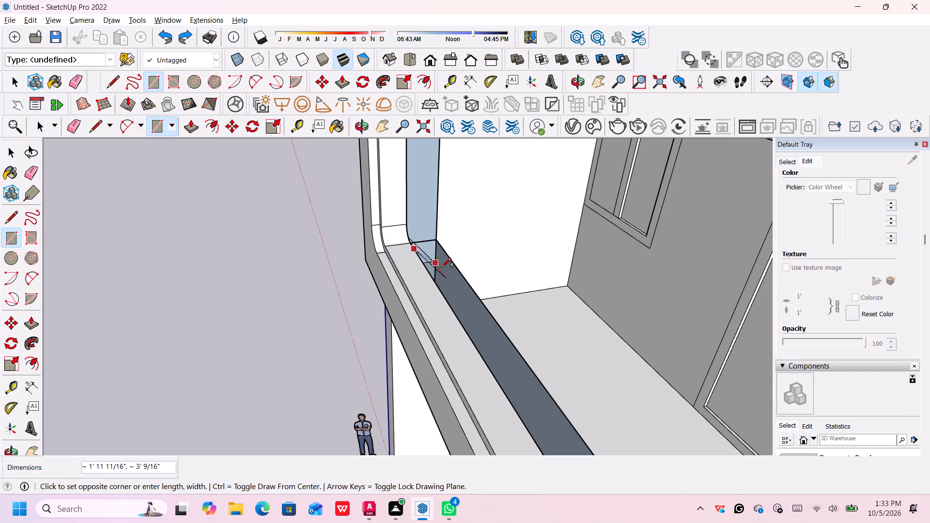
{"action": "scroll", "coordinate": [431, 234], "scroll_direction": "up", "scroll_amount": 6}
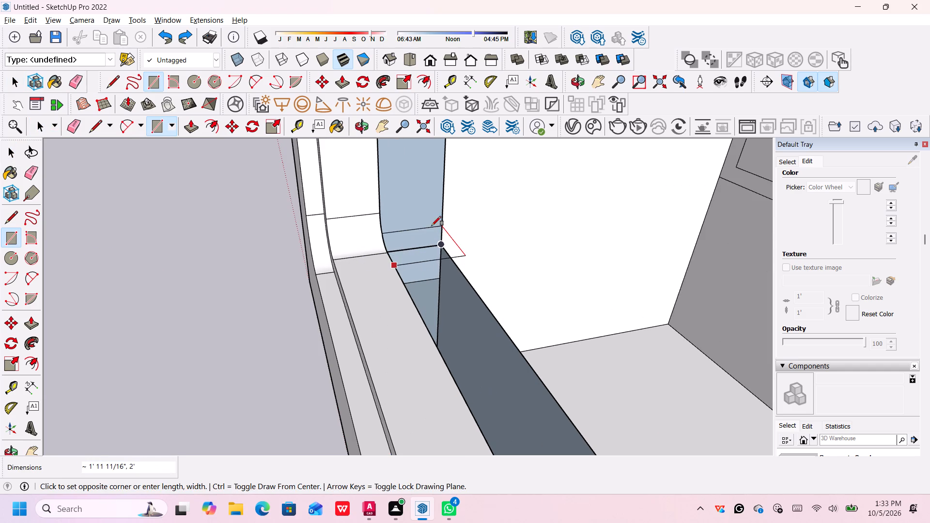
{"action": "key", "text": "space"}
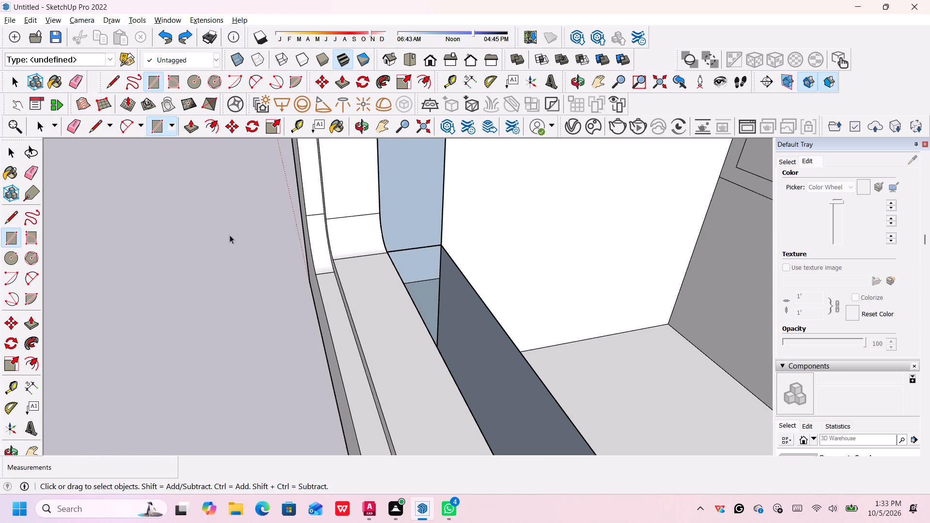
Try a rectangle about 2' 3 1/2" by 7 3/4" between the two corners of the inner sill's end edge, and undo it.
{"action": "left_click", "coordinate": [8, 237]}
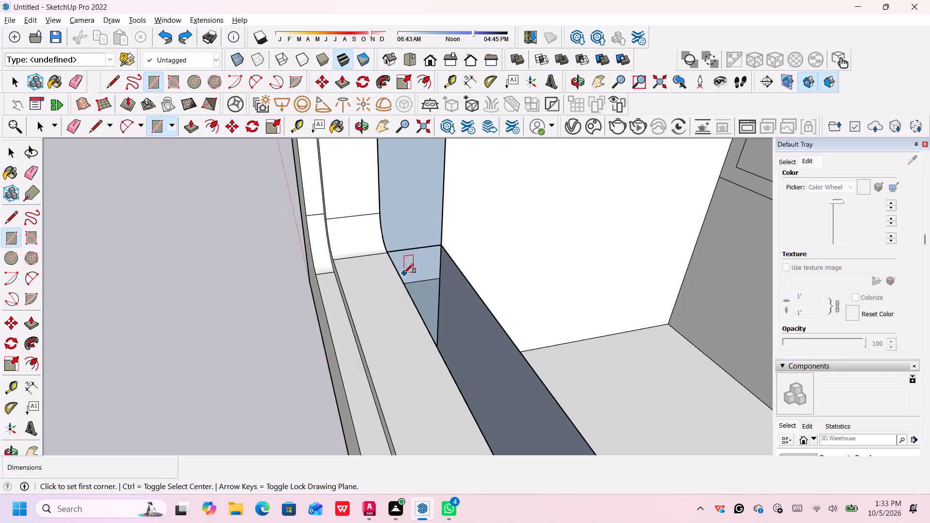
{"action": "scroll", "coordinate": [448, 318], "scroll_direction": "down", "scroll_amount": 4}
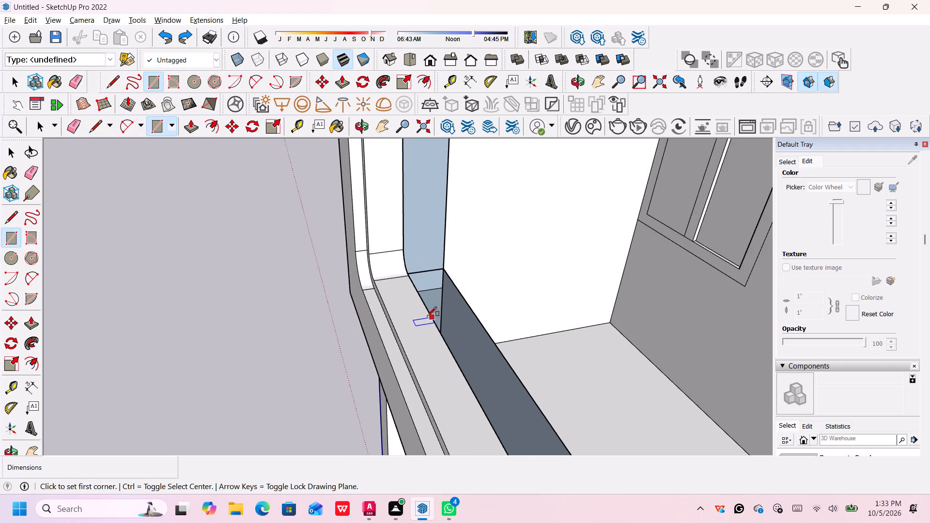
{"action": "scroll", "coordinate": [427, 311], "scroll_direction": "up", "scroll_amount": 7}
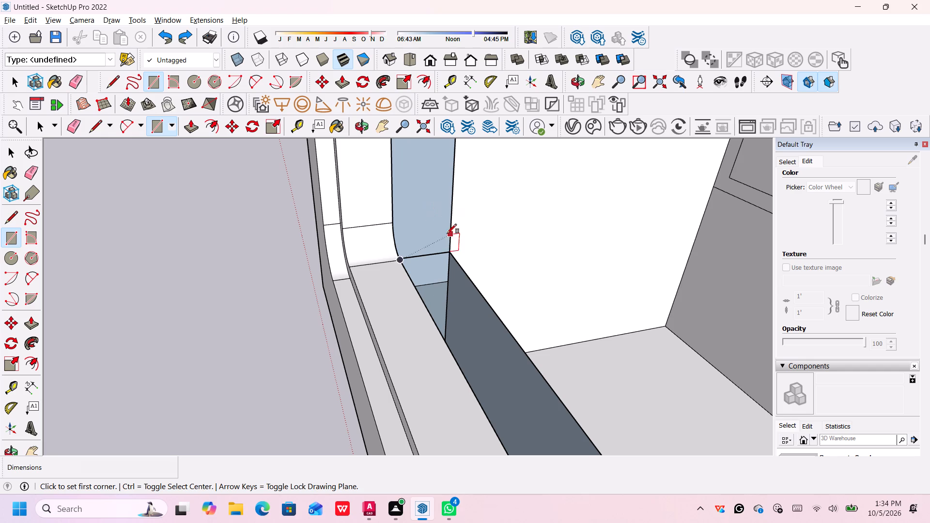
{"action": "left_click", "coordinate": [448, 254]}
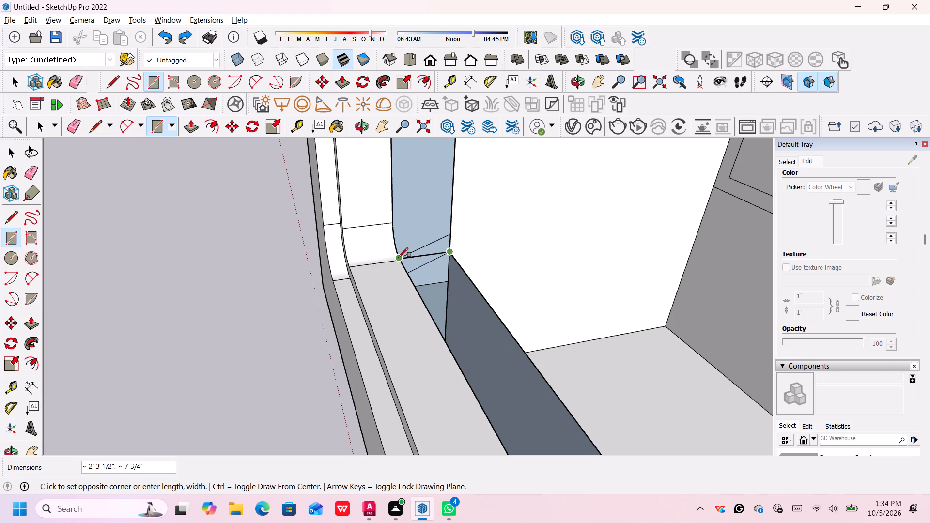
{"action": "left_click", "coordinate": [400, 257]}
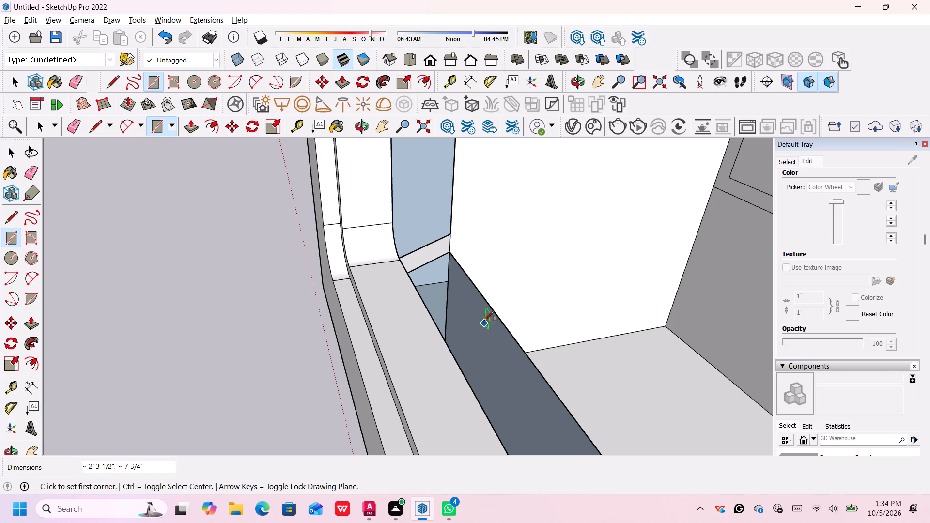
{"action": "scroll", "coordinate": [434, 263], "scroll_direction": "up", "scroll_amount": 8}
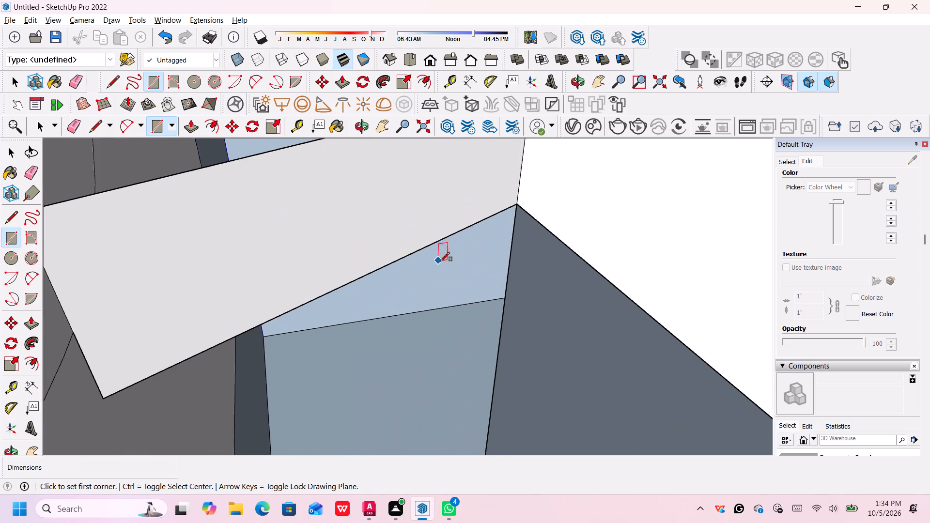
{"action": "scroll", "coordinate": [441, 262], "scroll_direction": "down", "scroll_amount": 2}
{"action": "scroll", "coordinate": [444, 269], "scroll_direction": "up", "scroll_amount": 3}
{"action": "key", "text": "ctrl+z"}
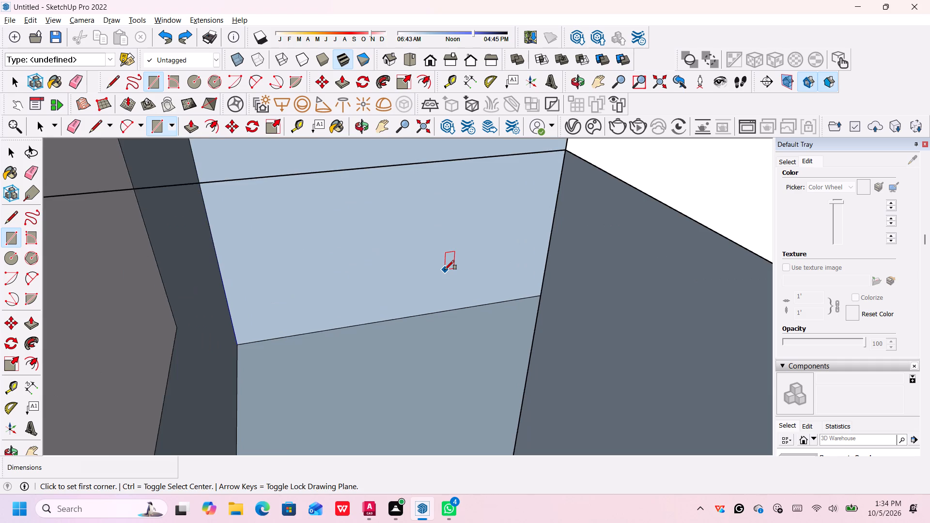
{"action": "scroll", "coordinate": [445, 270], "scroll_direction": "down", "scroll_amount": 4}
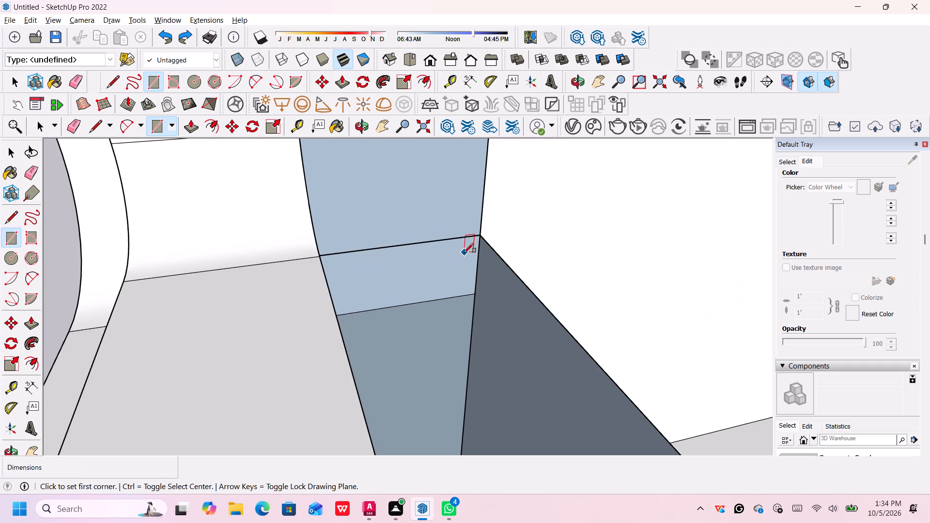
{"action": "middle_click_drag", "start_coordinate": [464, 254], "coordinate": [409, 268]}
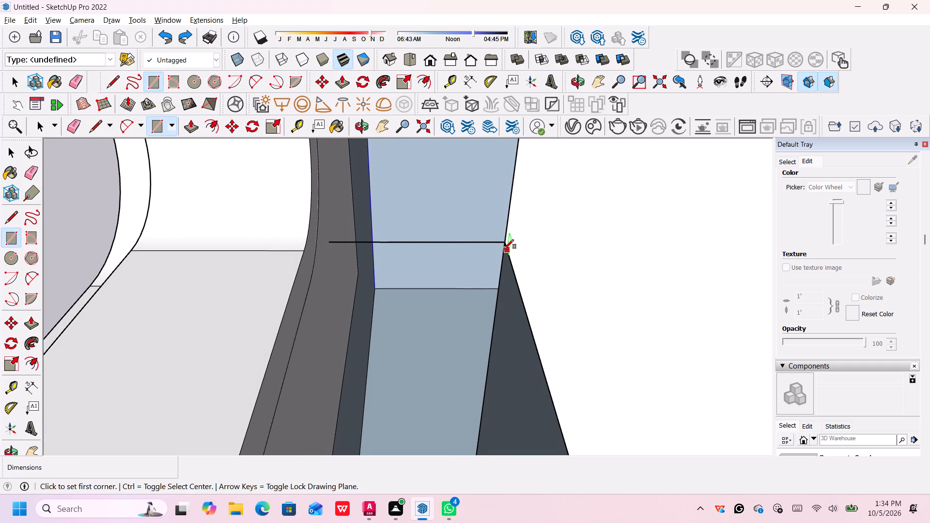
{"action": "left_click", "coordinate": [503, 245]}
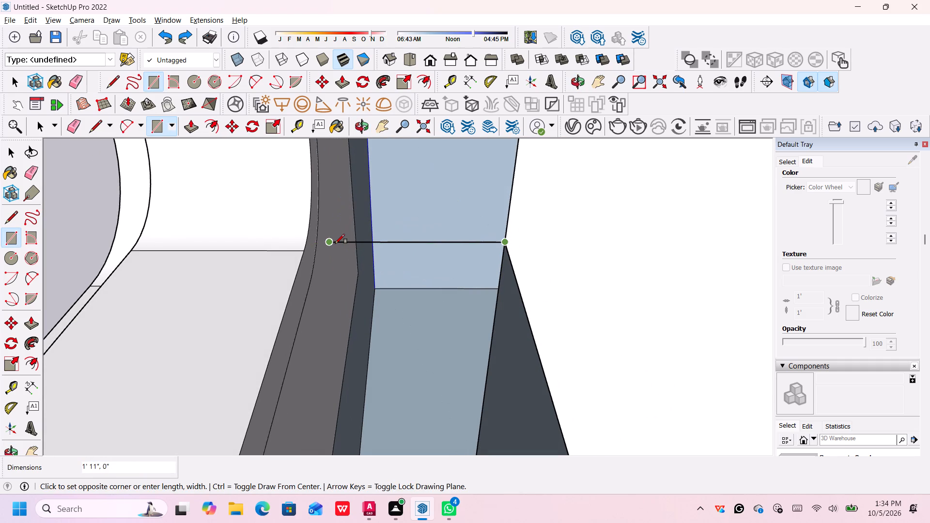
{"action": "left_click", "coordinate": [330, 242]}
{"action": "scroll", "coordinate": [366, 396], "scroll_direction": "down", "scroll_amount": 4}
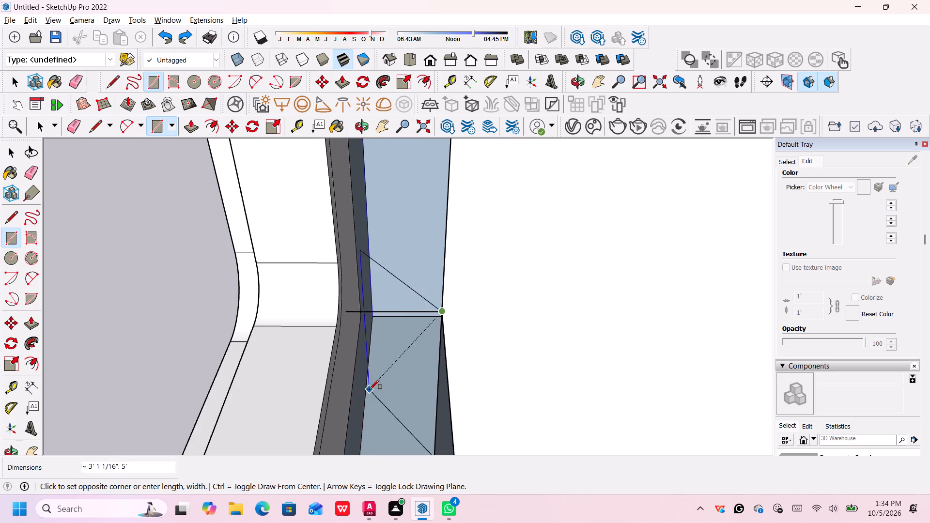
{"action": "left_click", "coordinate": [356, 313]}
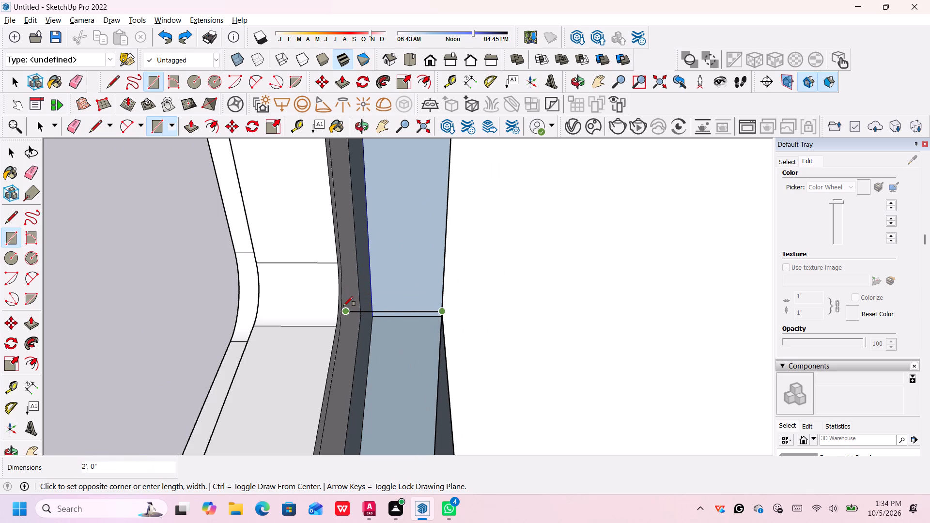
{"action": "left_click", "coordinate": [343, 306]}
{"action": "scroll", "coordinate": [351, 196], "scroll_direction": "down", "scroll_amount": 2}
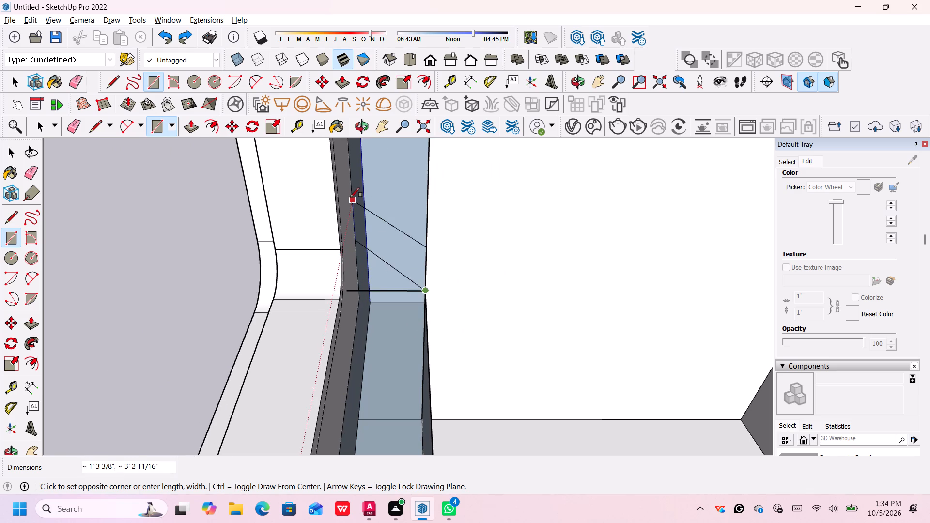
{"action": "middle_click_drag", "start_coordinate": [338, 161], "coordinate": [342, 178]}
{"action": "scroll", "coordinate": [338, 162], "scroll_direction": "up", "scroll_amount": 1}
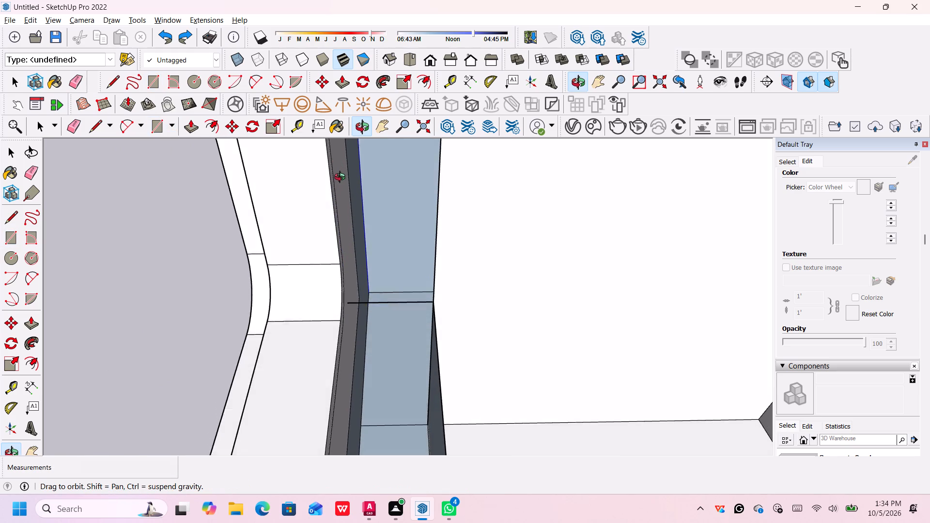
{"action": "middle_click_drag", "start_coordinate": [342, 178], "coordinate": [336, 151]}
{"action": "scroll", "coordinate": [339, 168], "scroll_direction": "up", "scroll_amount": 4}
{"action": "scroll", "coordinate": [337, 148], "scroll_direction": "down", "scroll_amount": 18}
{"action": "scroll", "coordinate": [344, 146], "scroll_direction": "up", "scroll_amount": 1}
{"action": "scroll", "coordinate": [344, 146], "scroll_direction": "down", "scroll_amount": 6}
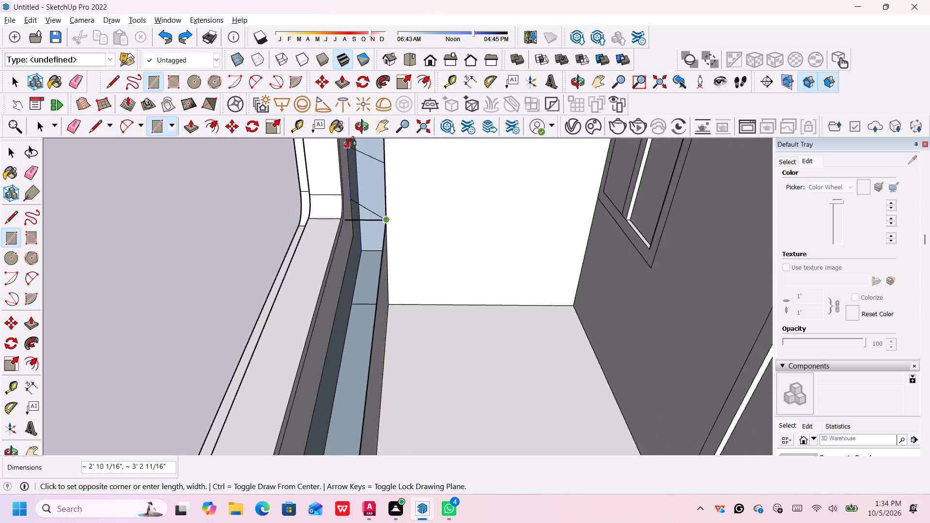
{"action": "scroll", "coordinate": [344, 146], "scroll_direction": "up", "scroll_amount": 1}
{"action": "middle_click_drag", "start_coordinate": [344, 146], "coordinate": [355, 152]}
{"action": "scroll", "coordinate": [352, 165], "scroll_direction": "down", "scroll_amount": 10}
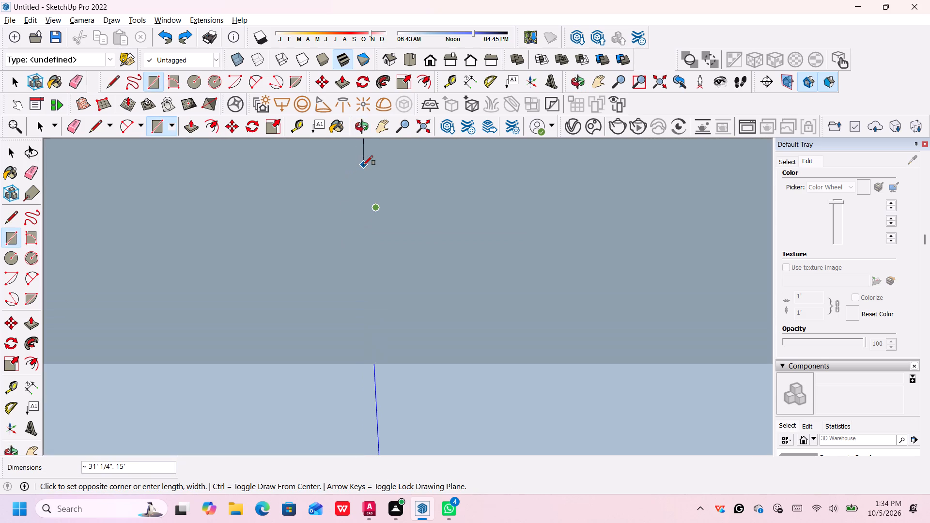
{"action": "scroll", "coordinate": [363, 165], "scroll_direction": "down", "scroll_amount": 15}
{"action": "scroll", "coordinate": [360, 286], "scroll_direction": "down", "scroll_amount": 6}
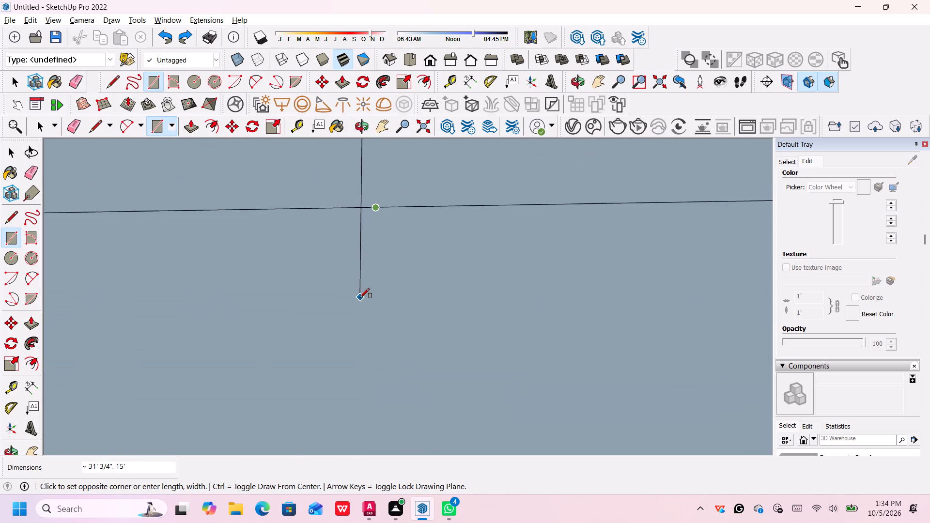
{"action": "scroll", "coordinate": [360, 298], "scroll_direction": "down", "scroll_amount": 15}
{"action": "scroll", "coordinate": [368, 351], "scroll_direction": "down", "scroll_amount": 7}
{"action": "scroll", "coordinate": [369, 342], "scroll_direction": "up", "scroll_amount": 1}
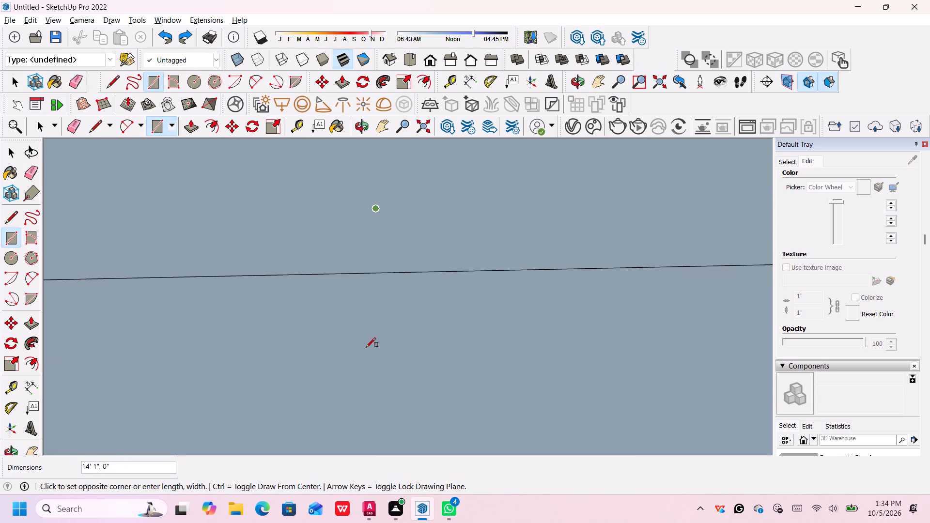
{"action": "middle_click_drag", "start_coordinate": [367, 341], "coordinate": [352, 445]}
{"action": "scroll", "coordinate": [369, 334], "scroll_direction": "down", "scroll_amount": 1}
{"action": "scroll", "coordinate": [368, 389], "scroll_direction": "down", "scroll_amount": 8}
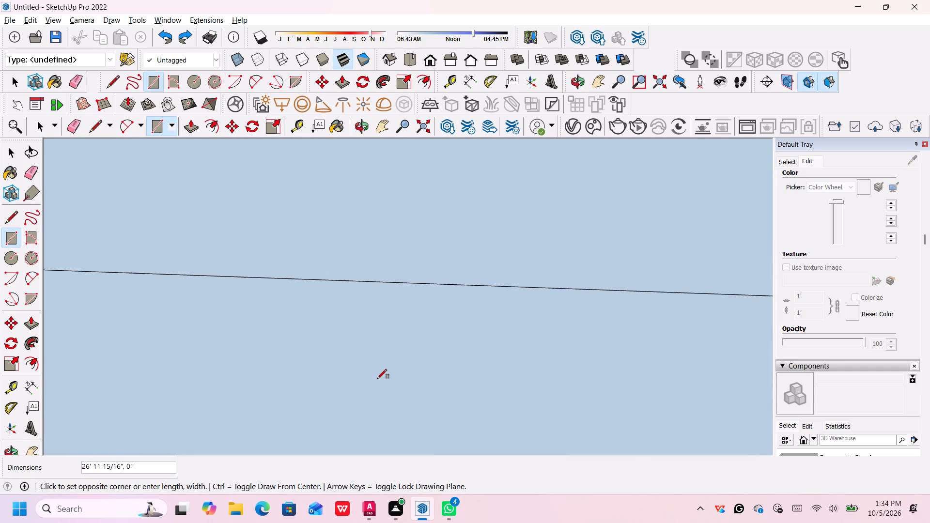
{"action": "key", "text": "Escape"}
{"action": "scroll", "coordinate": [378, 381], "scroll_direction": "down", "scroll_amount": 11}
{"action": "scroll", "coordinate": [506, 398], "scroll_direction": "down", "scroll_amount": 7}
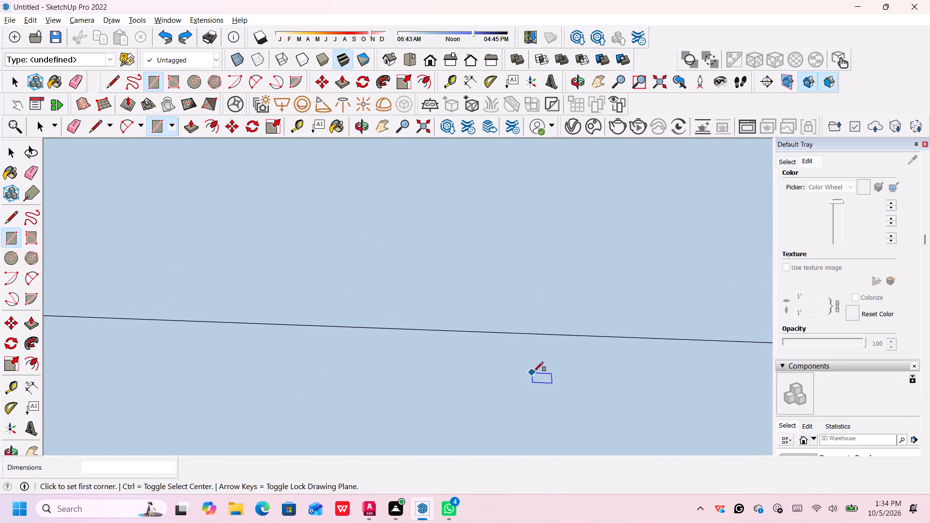
Undo the last two changes to the model.
{"action": "scroll", "coordinate": [534, 371], "scroll_direction": "down", "scroll_amount": 20}
{"action": "scroll", "coordinate": [556, 367], "scroll_direction": "up", "scroll_amount": 1}
{"action": "scroll", "coordinate": [556, 368], "scroll_direction": "down", "scroll_amount": 20}
{"action": "scroll", "coordinate": [556, 368], "scroll_direction": "down", "scroll_amount": 4}
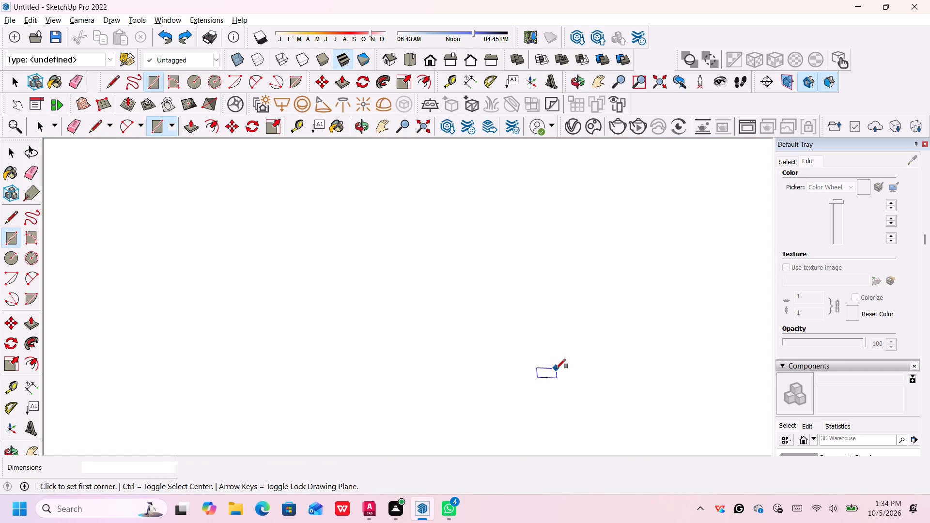
{"action": "scroll", "coordinate": [556, 369], "scroll_direction": "down", "scroll_amount": 18}
{"action": "key", "text": "ctrl+z"}
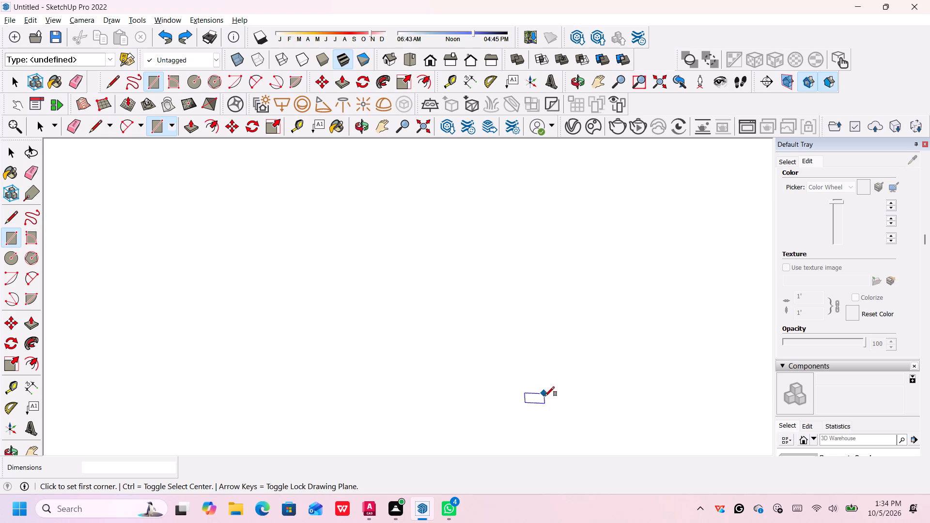
{"action": "key", "text": "ctrl+z"}
Examine the projecting window opening from the front, closing in on its lower inner corner where the side strip meets the sill.
{"action": "key", "text": "space"}
{"action": "scroll", "coordinate": [467, 386], "scroll_direction": "down", "scroll_amount": 4}
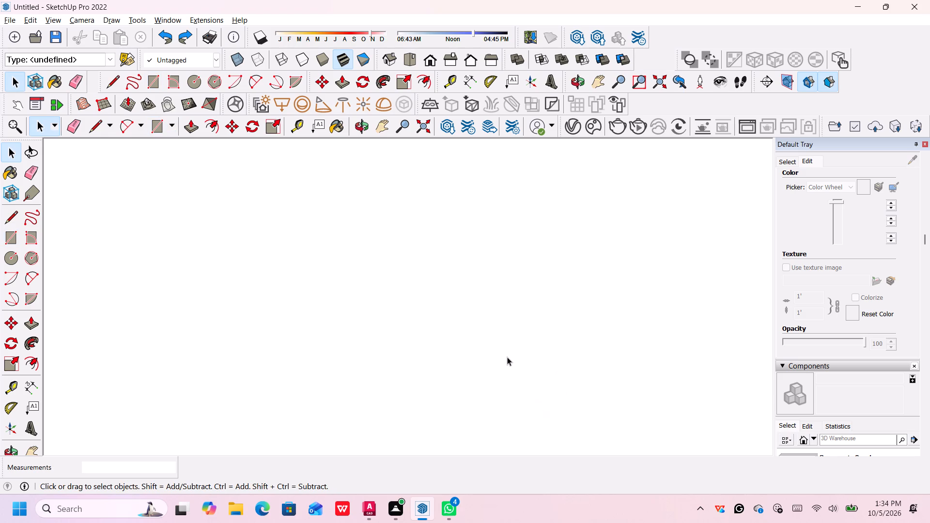
{"action": "scroll", "coordinate": [507, 357], "scroll_direction": "down", "scroll_amount": 16}
{"action": "scroll", "coordinate": [515, 356], "scroll_direction": "up", "scroll_amount": 1}
{"action": "scroll", "coordinate": [515, 357], "scroll_direction": "down", "scroll_amount": 9}
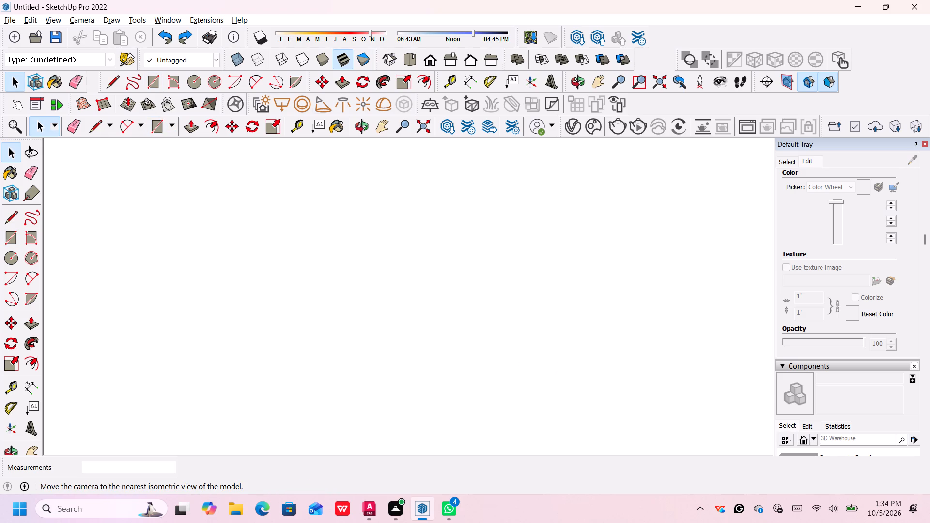
{"action": "left_click", "coordinate": [385, 60]}
{"action": "scroll", "coordinate": [717, 352], "scroll_direction": "down", "scroll_amount": 13}
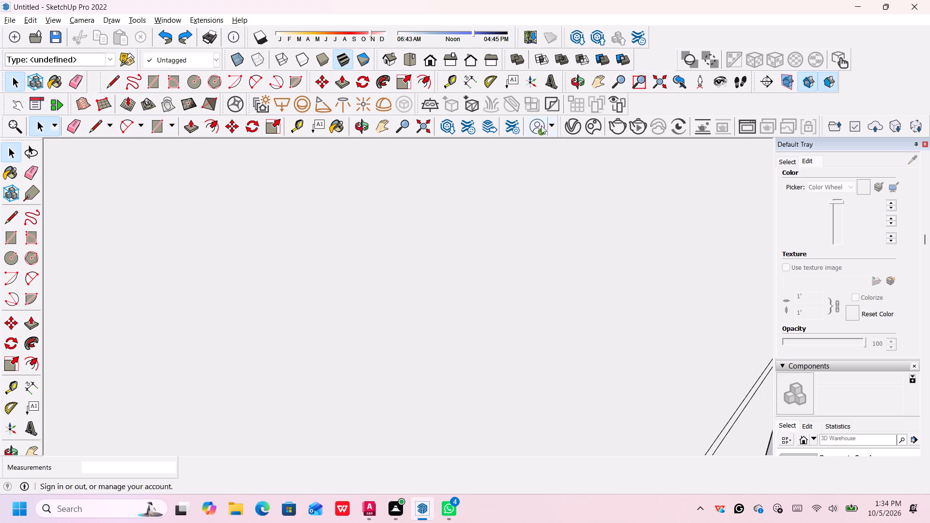
{"action": "left_click", "coordinate": [430, 62]}
{"action": "scroll", "coordinate": [498, 377], "scroll_direction": "down", "scroll_amount": 13}
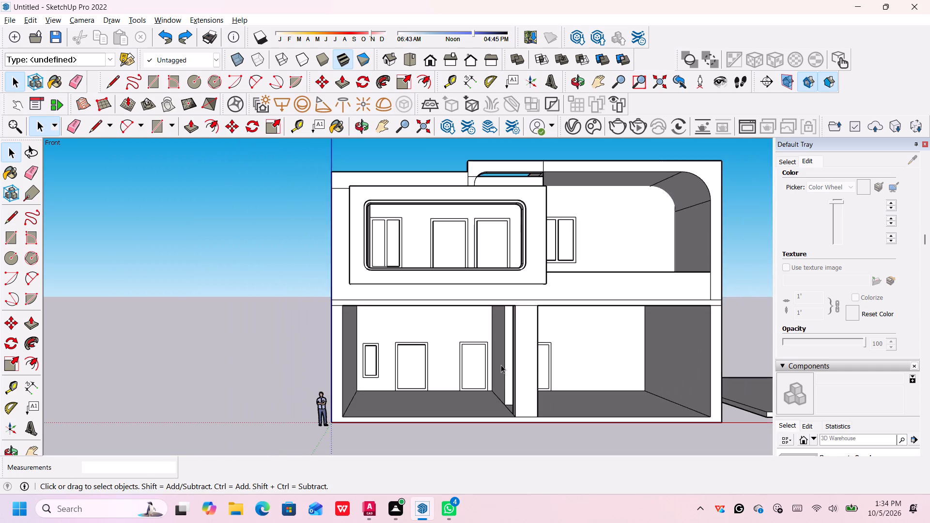
{"action": "middle_click_drag", "start_coordinate": [536, 281], "coordinate": [374, 388]}
{"action": "scroll", "coordinate": [365, 272], "scroll_direction": "up", "scroll_amount": 7}
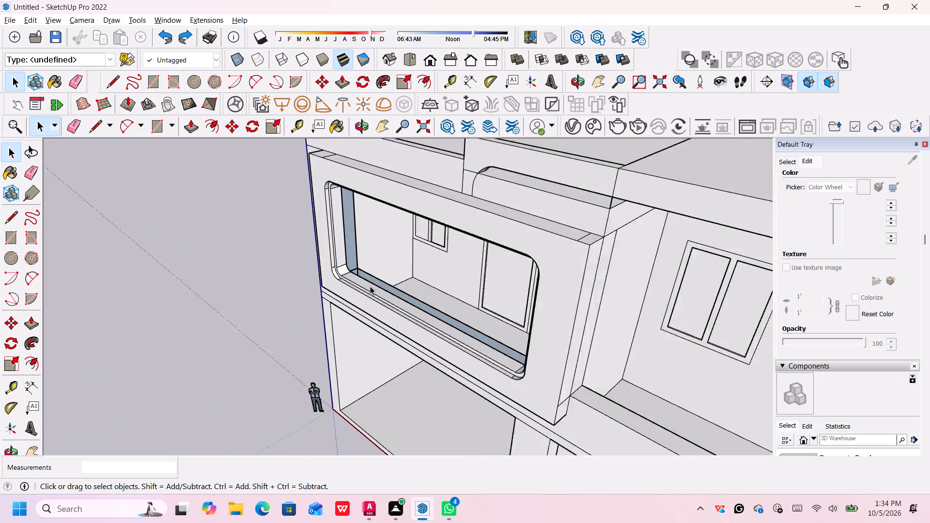
{"action": "scroll", "coordinate": [370, 286], "scroll_direction": "up", "scroll_amount": 1}
{"action": "middle_click_drag", "start_coordinate": [362, 268], "coordinate": [381, 371]}
{"action": "middle_click", "coordinate": [381, 379]}
{"action": "scroll", "coordinate": [350, 242], "scroll_direction": "up", "scroll_amount": 5}
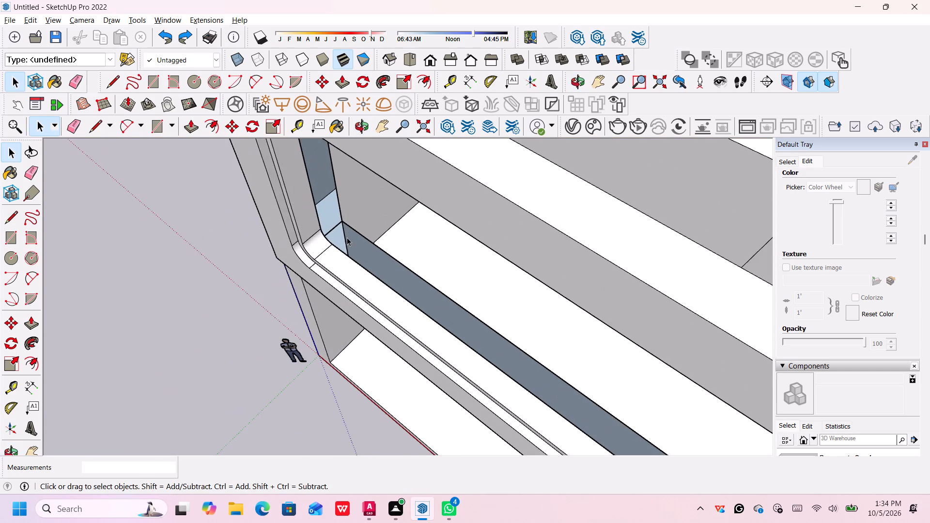
{"action": "scroll", "coordinate": [347, 237], "scroll_direction": "up", "scroll_amount": 4}
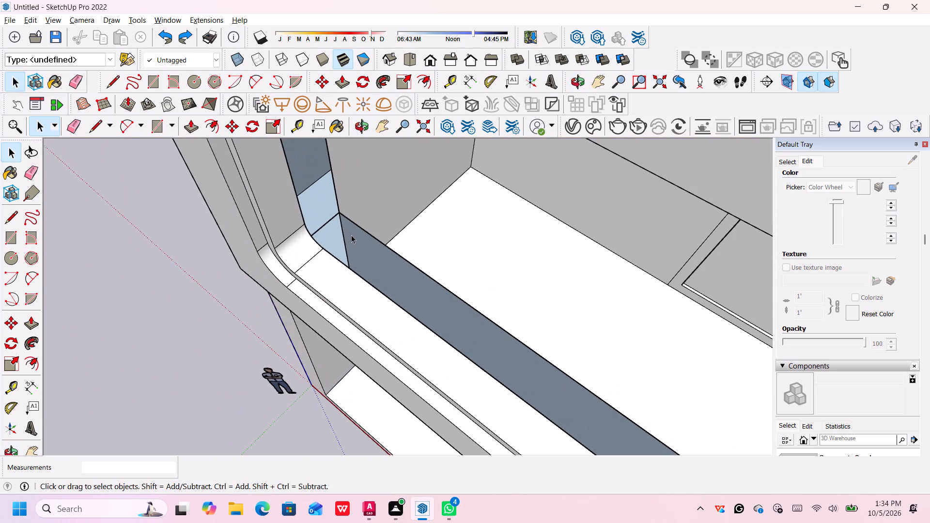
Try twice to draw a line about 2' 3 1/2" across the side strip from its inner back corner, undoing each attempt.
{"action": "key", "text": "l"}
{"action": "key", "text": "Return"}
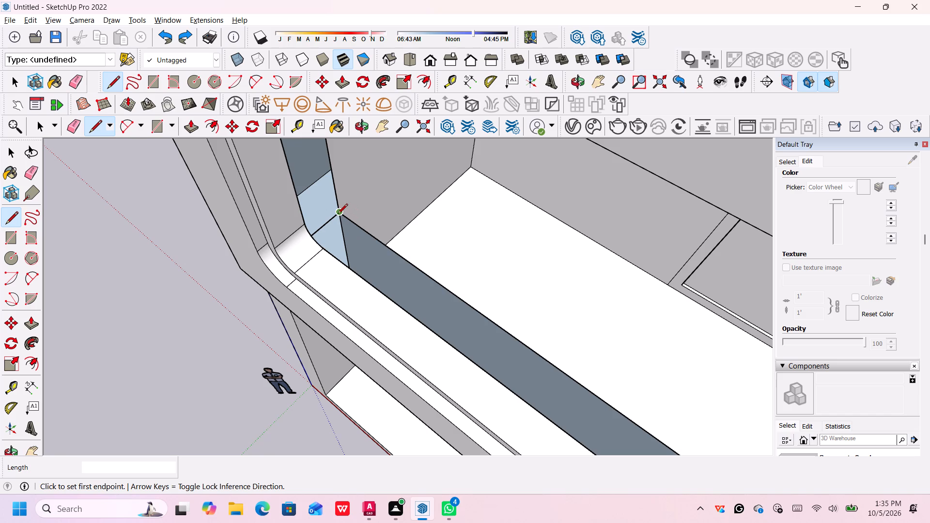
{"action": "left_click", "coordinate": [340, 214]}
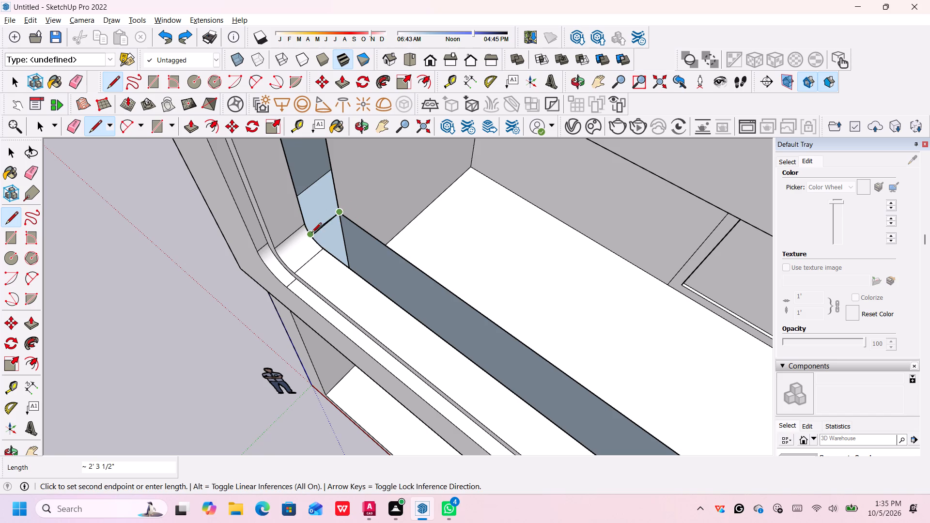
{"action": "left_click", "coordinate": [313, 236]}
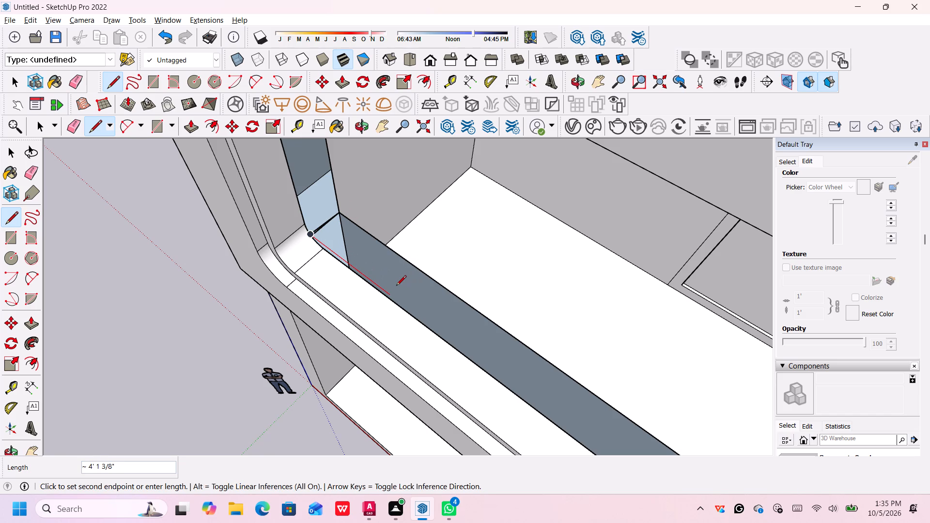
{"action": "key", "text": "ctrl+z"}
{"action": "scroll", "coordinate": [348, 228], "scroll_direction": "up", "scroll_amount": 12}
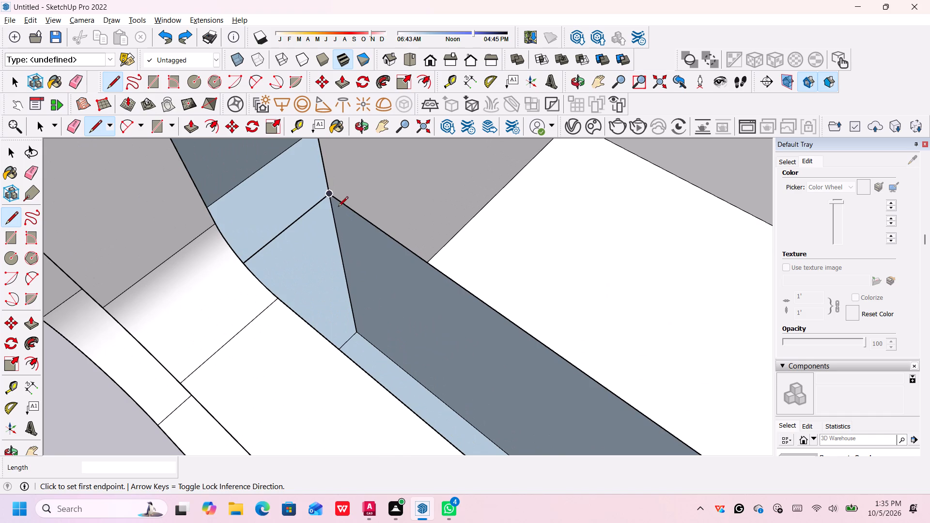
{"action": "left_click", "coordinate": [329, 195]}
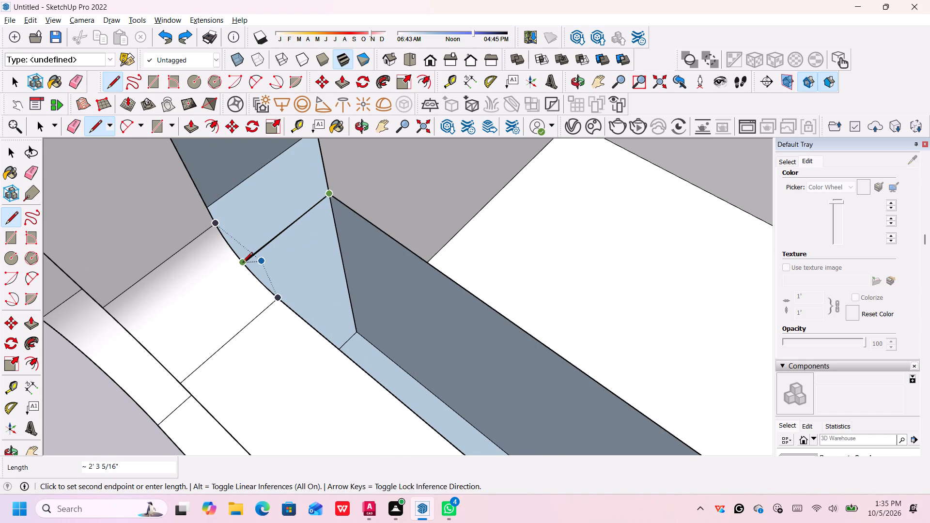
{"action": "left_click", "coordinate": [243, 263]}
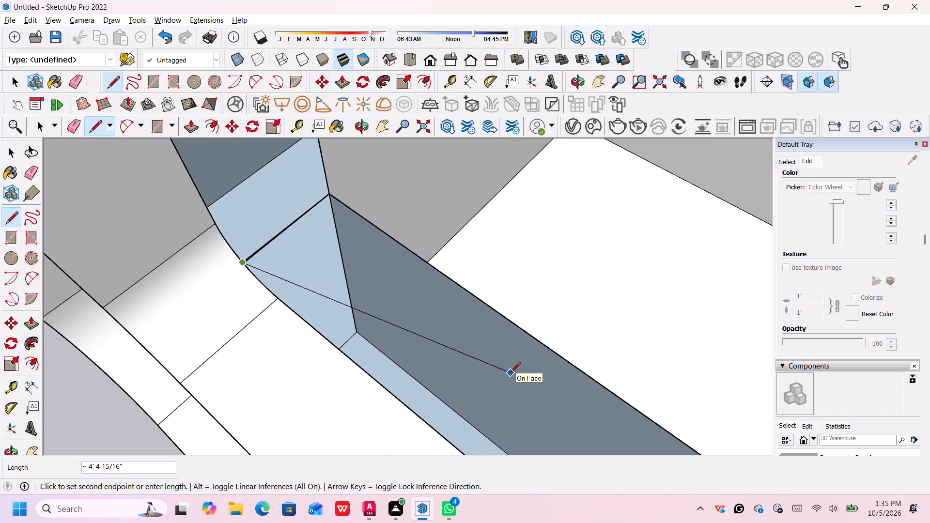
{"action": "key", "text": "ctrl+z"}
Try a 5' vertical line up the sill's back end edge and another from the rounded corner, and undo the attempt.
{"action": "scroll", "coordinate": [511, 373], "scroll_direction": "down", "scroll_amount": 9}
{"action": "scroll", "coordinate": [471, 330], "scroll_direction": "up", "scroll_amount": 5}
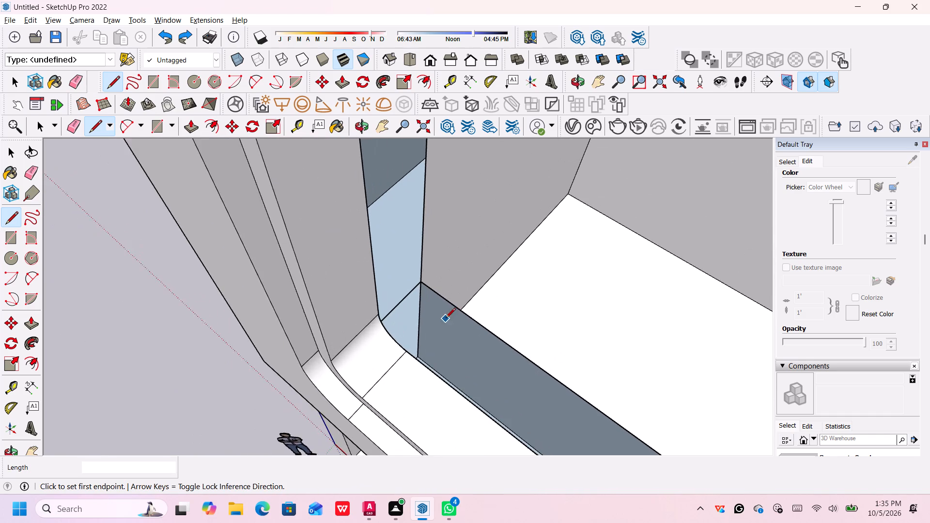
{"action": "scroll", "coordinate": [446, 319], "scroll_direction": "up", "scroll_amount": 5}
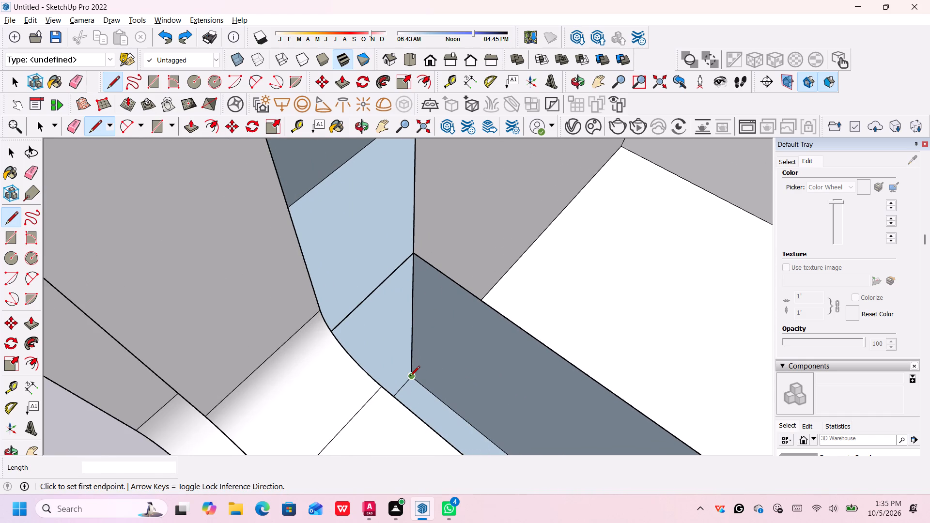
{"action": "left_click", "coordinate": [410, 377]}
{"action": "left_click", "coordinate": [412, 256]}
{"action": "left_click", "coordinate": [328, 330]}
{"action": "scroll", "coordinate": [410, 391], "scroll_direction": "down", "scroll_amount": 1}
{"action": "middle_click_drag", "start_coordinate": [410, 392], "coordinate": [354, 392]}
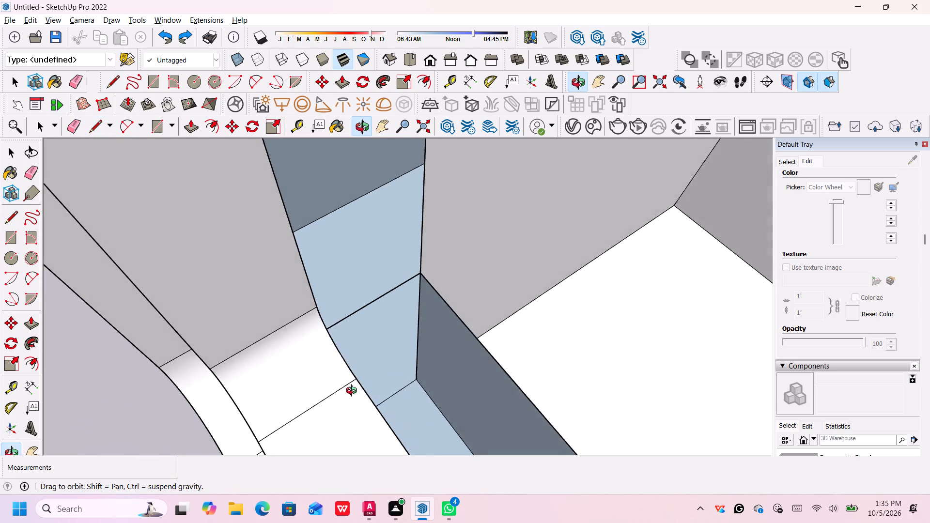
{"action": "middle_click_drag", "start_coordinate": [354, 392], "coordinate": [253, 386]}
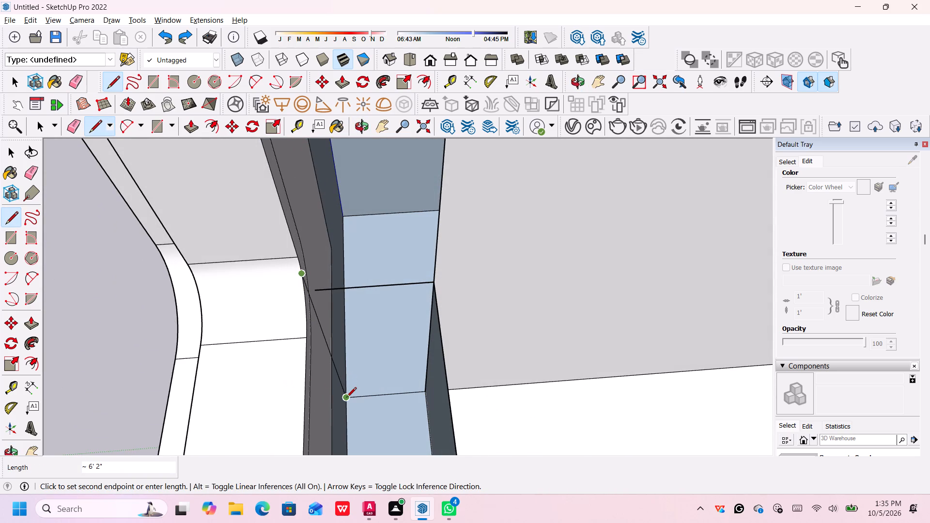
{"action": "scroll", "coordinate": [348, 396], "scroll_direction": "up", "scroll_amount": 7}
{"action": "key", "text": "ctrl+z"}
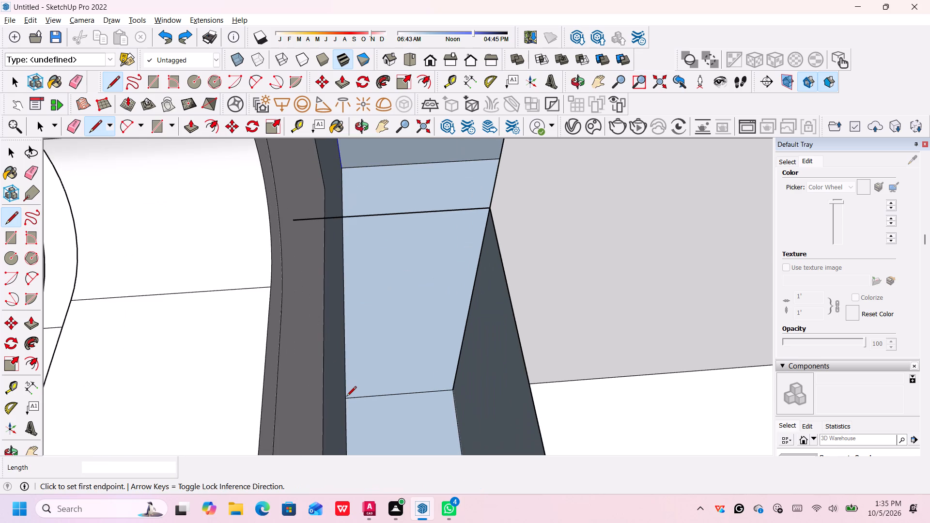
Draw two 5' vertical lines joining the sill's end corners to the ends of the cross line, closing the gap with a face.
{"action": "left_click", "coordinate": [455, 389]}
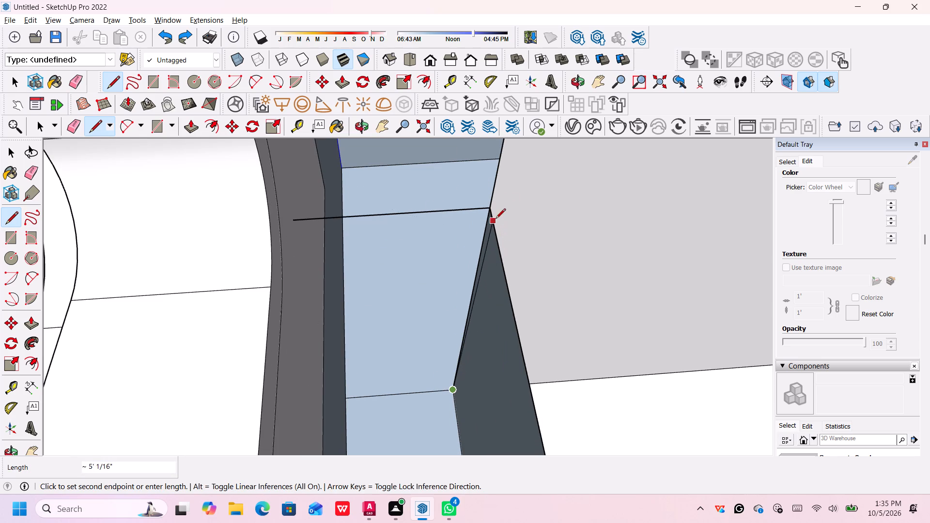
{"action": "left_click", "coordinate": [491, 207]}
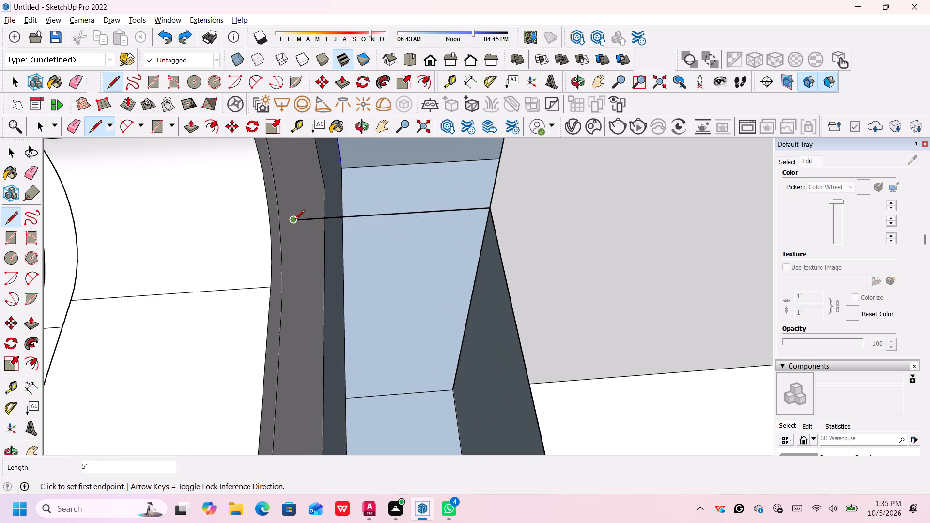
{"action": "left_click", "coordinate": [294, 221]}
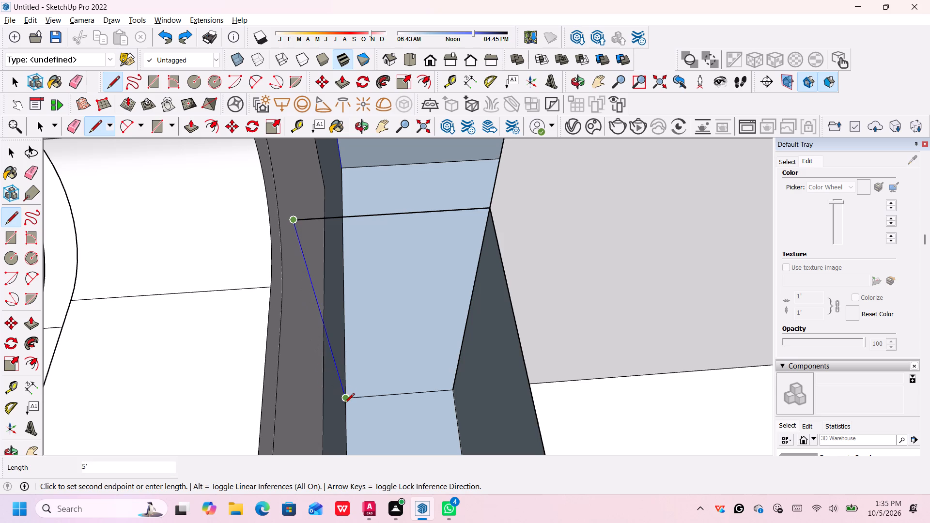
{"action": "left_click", "coordinate": [345, 404]}
{"action": "scroll", "coordinate": [404, 398], "scroll_direction": "down", "scroll_amount": 8}
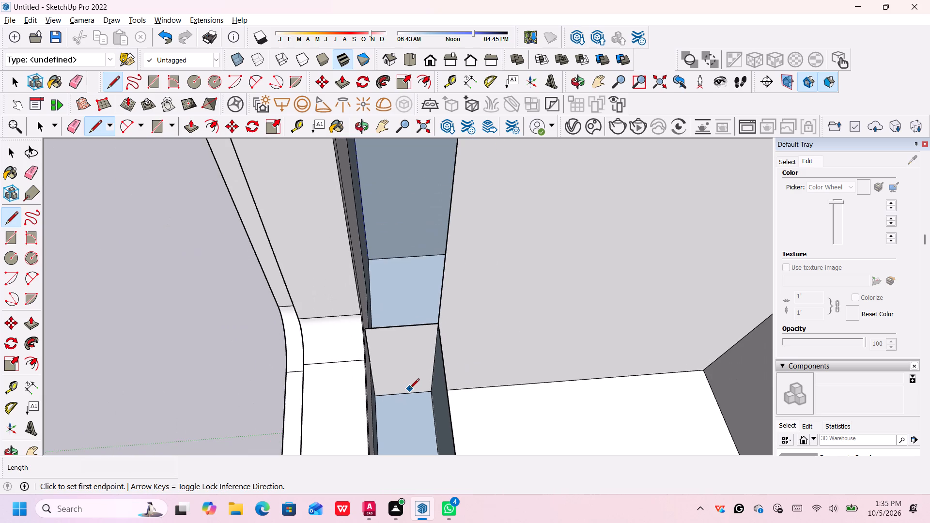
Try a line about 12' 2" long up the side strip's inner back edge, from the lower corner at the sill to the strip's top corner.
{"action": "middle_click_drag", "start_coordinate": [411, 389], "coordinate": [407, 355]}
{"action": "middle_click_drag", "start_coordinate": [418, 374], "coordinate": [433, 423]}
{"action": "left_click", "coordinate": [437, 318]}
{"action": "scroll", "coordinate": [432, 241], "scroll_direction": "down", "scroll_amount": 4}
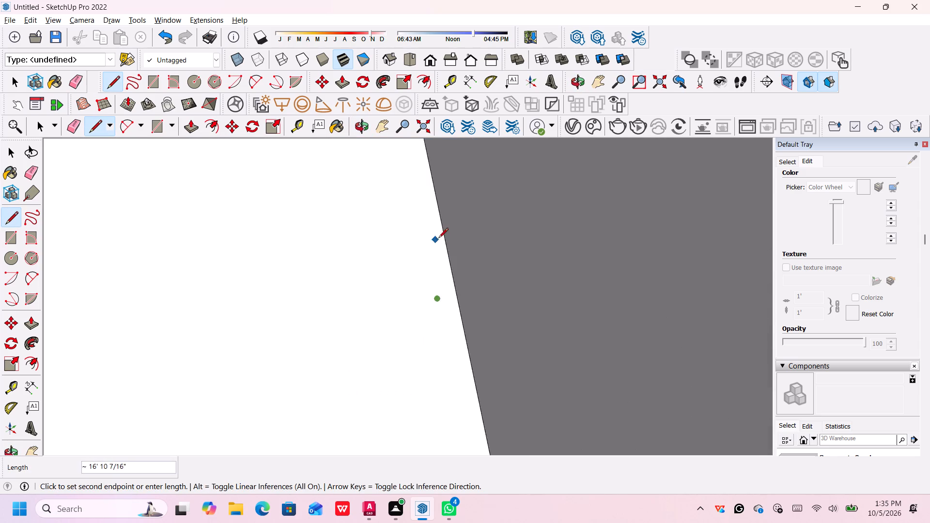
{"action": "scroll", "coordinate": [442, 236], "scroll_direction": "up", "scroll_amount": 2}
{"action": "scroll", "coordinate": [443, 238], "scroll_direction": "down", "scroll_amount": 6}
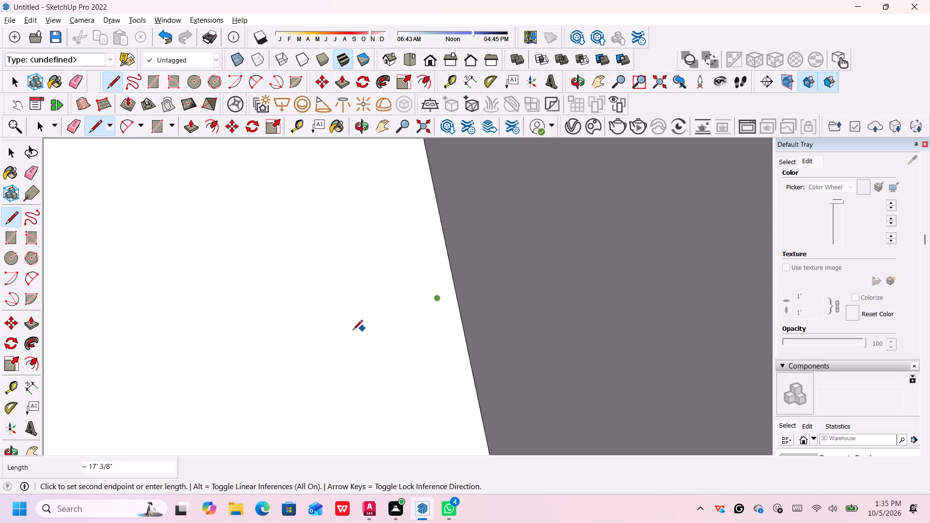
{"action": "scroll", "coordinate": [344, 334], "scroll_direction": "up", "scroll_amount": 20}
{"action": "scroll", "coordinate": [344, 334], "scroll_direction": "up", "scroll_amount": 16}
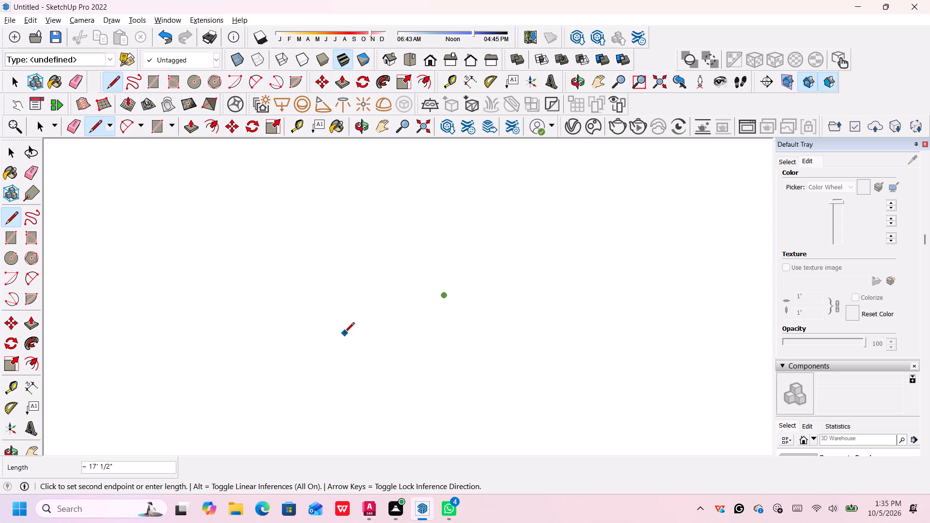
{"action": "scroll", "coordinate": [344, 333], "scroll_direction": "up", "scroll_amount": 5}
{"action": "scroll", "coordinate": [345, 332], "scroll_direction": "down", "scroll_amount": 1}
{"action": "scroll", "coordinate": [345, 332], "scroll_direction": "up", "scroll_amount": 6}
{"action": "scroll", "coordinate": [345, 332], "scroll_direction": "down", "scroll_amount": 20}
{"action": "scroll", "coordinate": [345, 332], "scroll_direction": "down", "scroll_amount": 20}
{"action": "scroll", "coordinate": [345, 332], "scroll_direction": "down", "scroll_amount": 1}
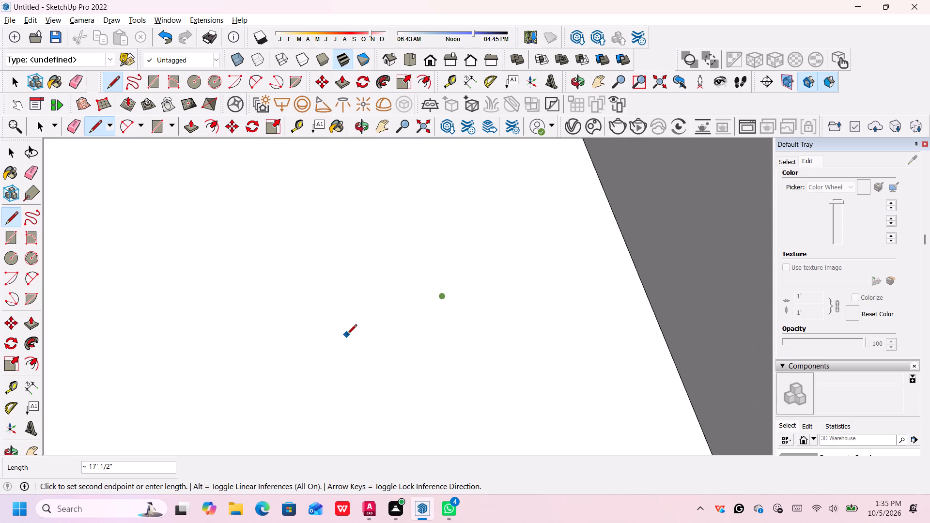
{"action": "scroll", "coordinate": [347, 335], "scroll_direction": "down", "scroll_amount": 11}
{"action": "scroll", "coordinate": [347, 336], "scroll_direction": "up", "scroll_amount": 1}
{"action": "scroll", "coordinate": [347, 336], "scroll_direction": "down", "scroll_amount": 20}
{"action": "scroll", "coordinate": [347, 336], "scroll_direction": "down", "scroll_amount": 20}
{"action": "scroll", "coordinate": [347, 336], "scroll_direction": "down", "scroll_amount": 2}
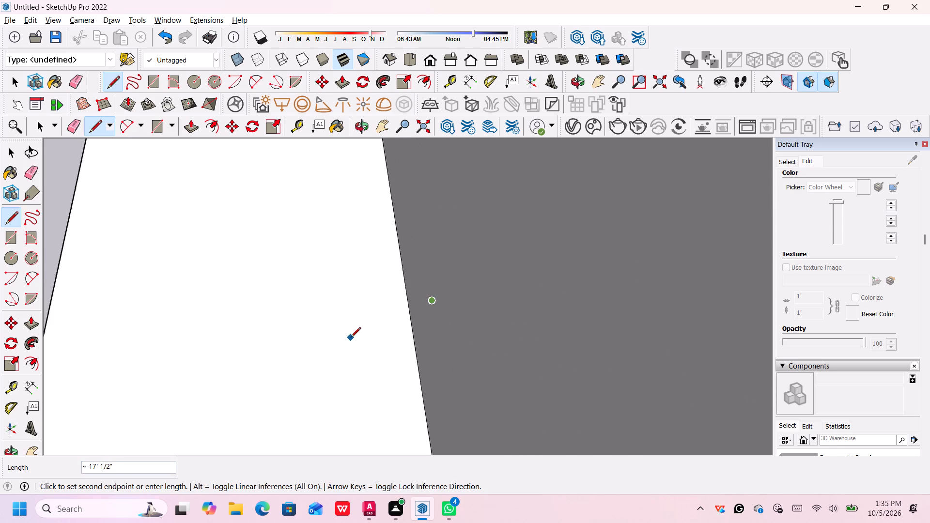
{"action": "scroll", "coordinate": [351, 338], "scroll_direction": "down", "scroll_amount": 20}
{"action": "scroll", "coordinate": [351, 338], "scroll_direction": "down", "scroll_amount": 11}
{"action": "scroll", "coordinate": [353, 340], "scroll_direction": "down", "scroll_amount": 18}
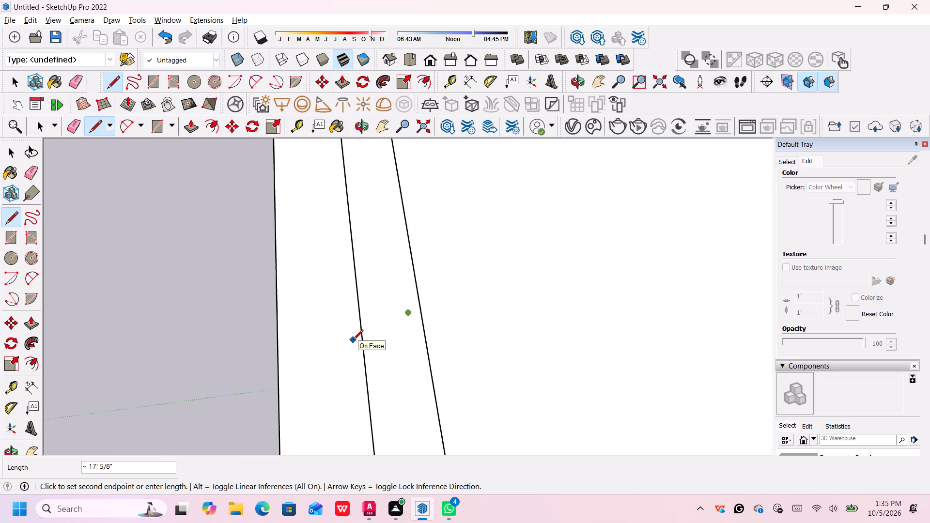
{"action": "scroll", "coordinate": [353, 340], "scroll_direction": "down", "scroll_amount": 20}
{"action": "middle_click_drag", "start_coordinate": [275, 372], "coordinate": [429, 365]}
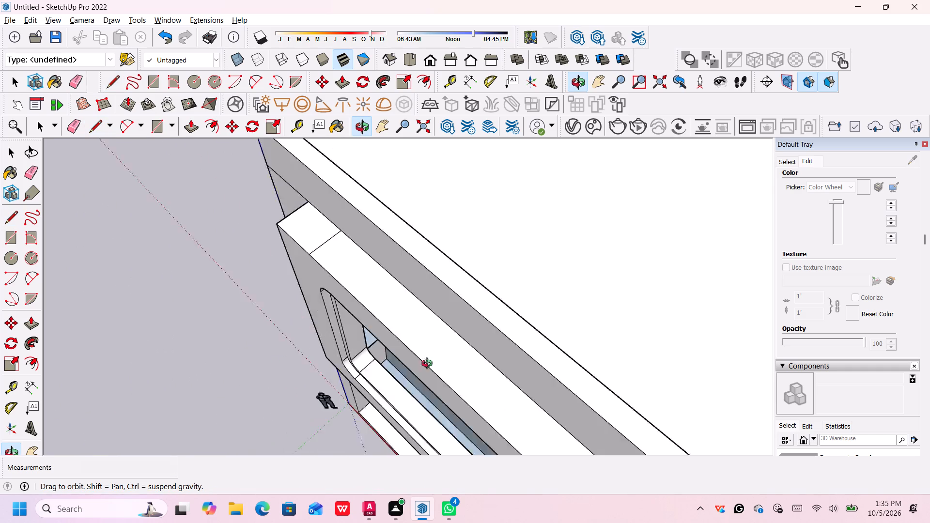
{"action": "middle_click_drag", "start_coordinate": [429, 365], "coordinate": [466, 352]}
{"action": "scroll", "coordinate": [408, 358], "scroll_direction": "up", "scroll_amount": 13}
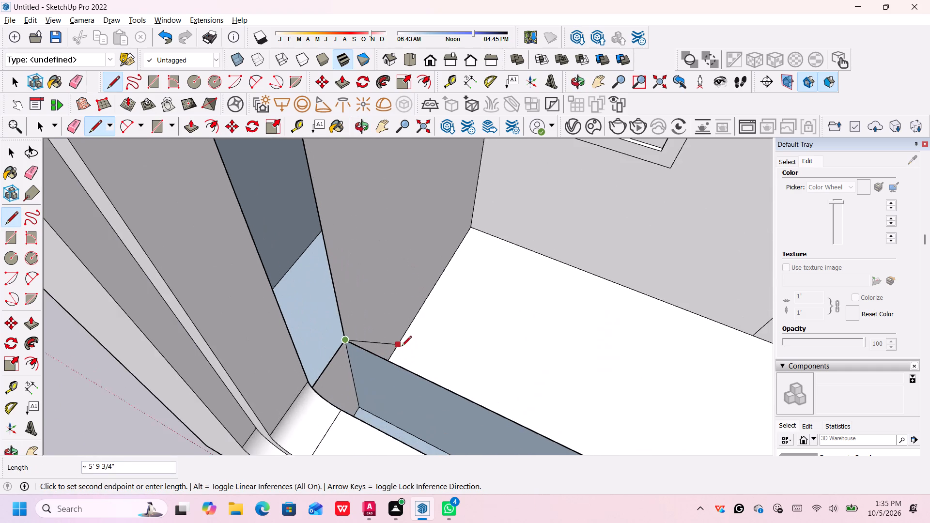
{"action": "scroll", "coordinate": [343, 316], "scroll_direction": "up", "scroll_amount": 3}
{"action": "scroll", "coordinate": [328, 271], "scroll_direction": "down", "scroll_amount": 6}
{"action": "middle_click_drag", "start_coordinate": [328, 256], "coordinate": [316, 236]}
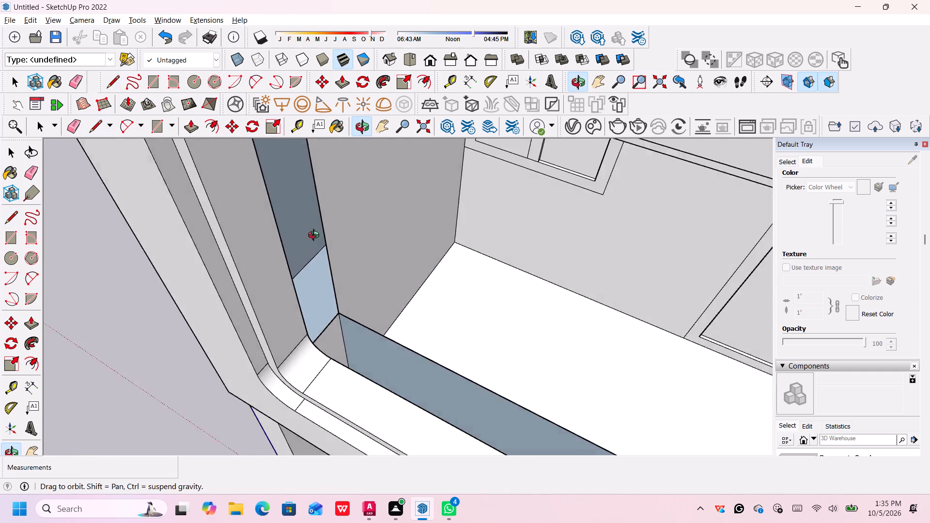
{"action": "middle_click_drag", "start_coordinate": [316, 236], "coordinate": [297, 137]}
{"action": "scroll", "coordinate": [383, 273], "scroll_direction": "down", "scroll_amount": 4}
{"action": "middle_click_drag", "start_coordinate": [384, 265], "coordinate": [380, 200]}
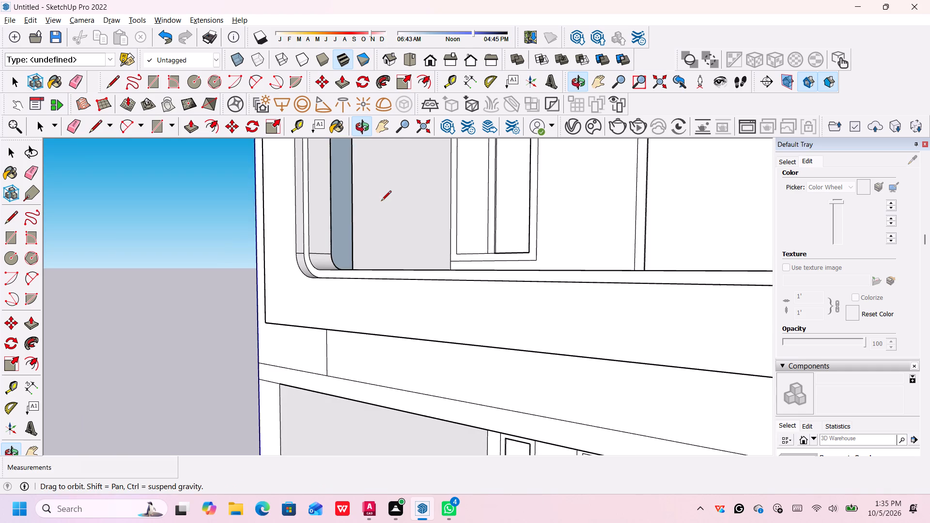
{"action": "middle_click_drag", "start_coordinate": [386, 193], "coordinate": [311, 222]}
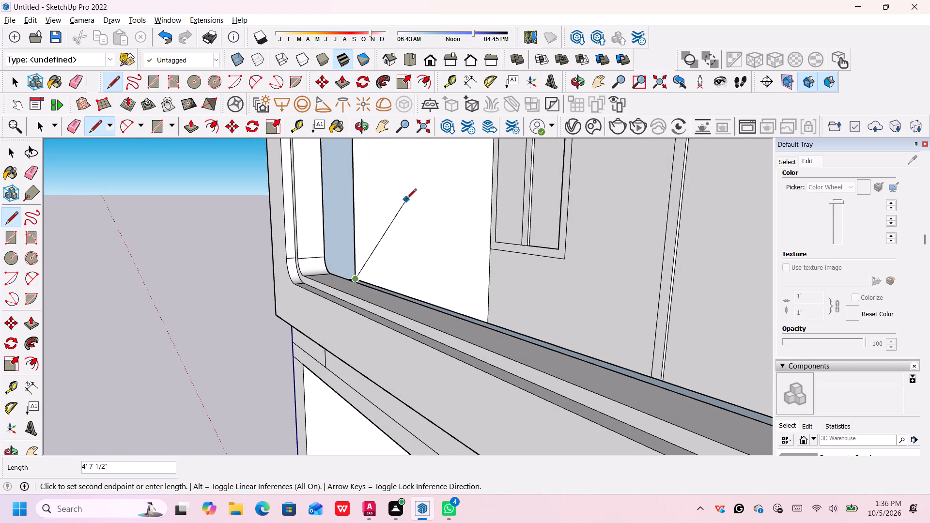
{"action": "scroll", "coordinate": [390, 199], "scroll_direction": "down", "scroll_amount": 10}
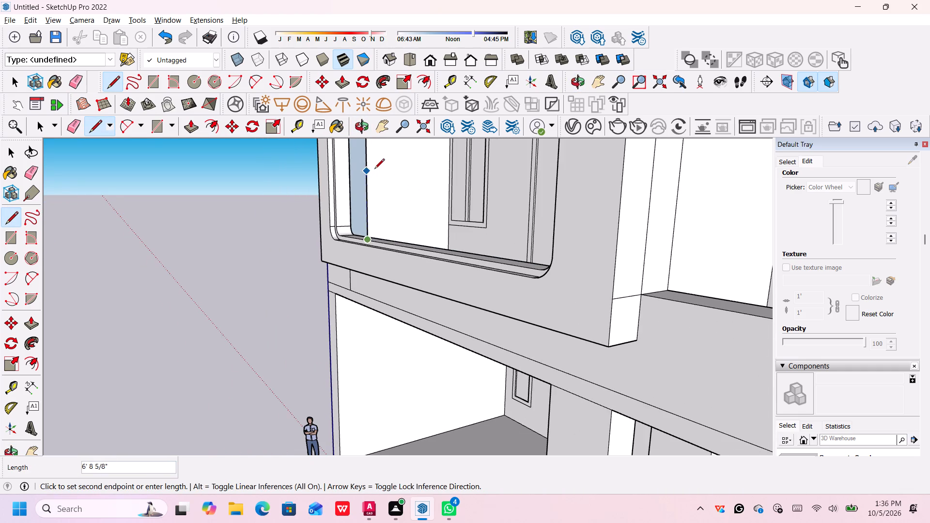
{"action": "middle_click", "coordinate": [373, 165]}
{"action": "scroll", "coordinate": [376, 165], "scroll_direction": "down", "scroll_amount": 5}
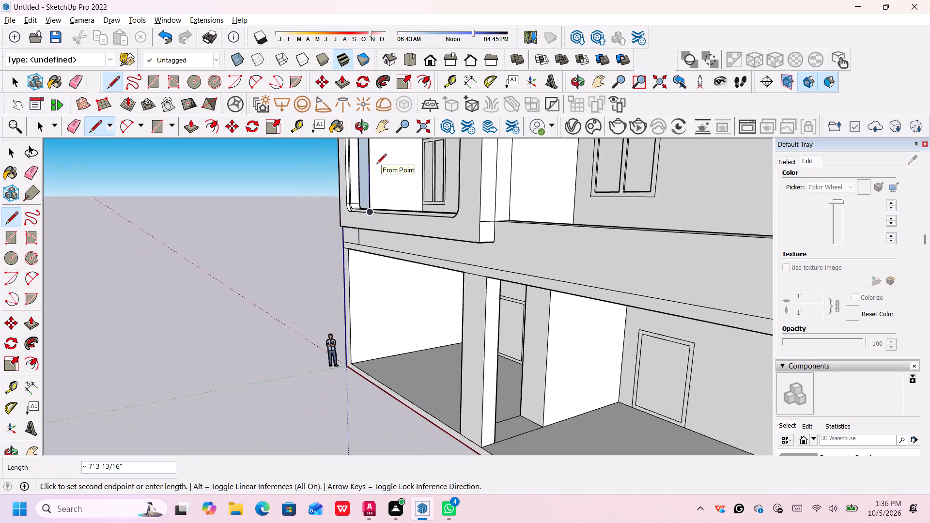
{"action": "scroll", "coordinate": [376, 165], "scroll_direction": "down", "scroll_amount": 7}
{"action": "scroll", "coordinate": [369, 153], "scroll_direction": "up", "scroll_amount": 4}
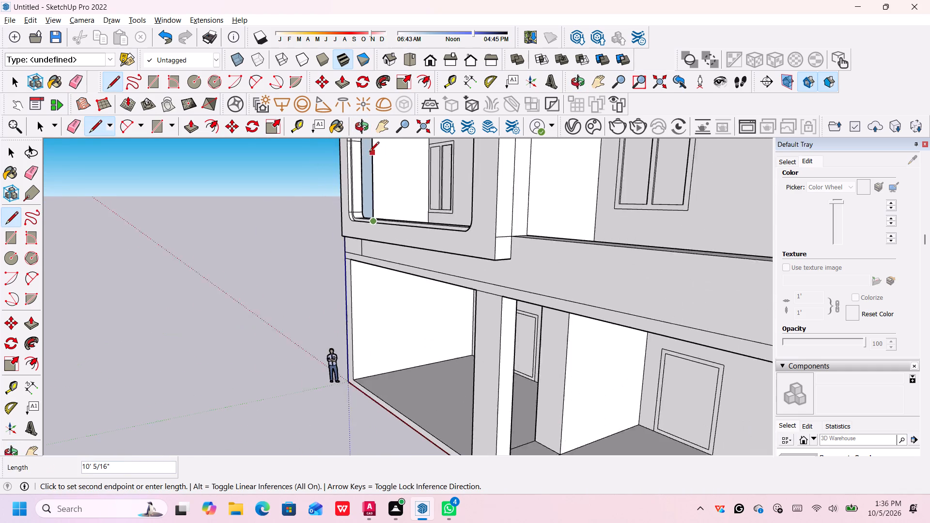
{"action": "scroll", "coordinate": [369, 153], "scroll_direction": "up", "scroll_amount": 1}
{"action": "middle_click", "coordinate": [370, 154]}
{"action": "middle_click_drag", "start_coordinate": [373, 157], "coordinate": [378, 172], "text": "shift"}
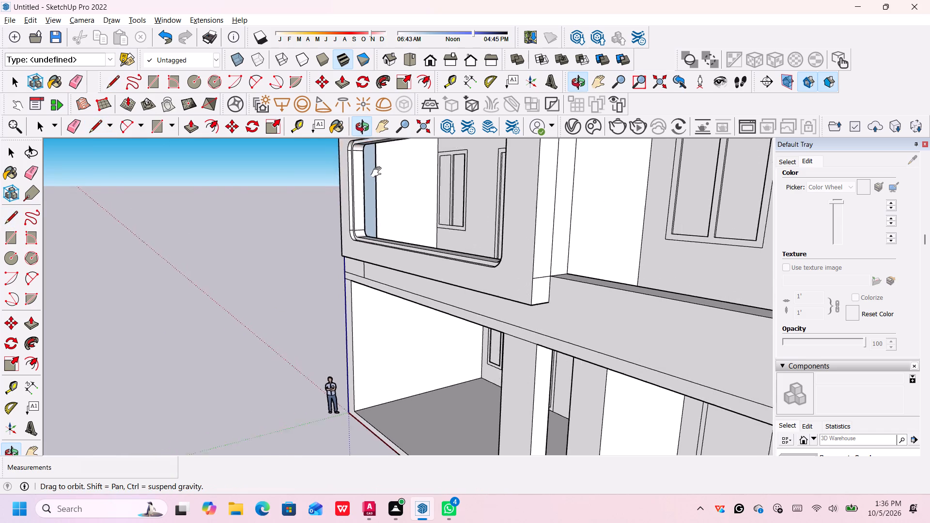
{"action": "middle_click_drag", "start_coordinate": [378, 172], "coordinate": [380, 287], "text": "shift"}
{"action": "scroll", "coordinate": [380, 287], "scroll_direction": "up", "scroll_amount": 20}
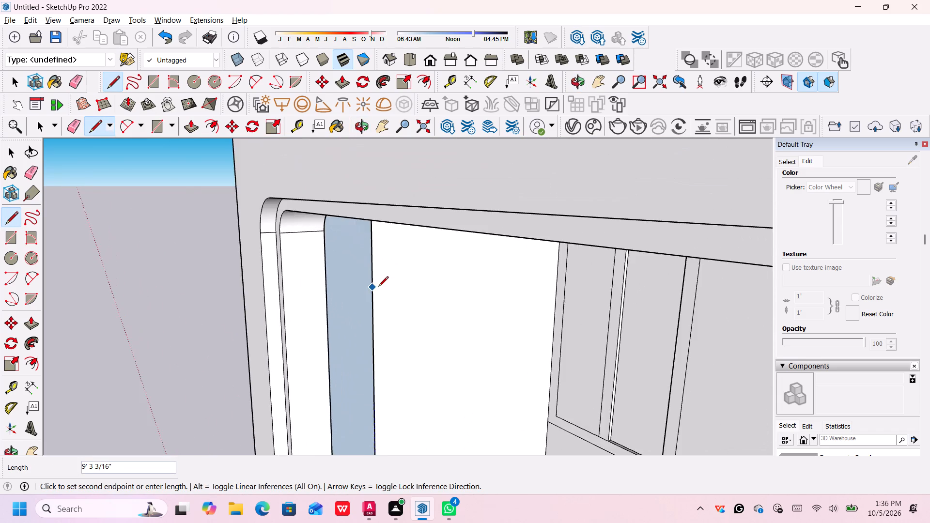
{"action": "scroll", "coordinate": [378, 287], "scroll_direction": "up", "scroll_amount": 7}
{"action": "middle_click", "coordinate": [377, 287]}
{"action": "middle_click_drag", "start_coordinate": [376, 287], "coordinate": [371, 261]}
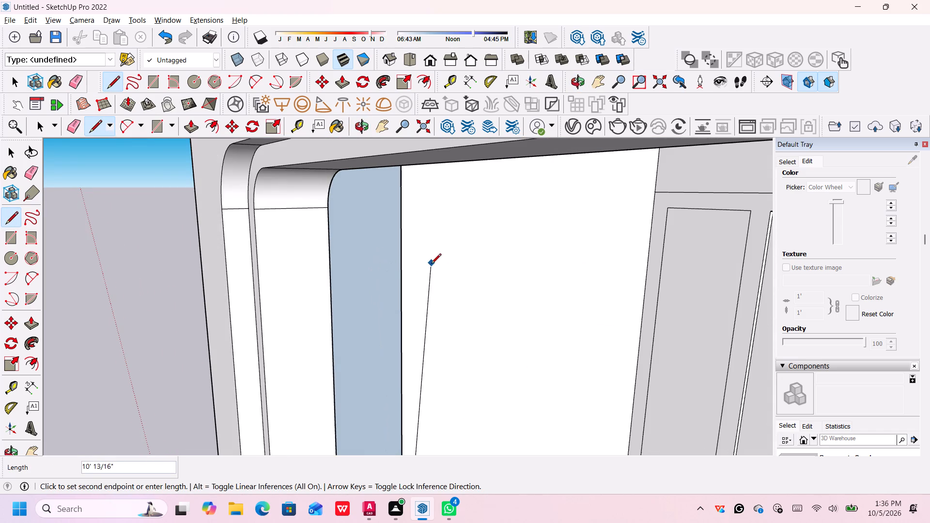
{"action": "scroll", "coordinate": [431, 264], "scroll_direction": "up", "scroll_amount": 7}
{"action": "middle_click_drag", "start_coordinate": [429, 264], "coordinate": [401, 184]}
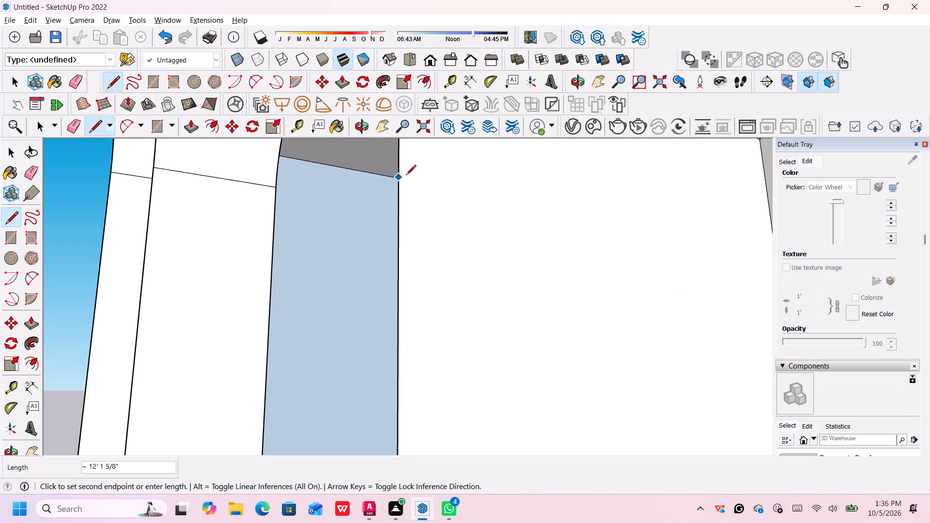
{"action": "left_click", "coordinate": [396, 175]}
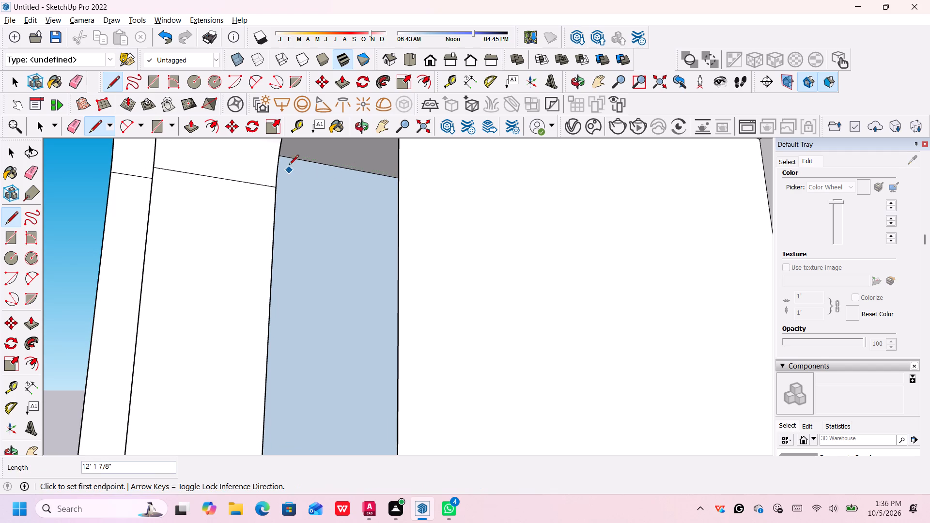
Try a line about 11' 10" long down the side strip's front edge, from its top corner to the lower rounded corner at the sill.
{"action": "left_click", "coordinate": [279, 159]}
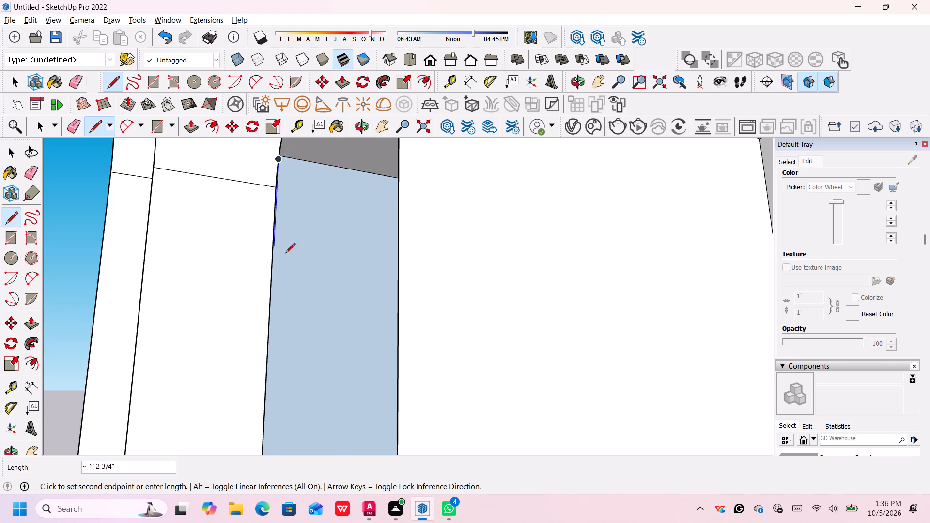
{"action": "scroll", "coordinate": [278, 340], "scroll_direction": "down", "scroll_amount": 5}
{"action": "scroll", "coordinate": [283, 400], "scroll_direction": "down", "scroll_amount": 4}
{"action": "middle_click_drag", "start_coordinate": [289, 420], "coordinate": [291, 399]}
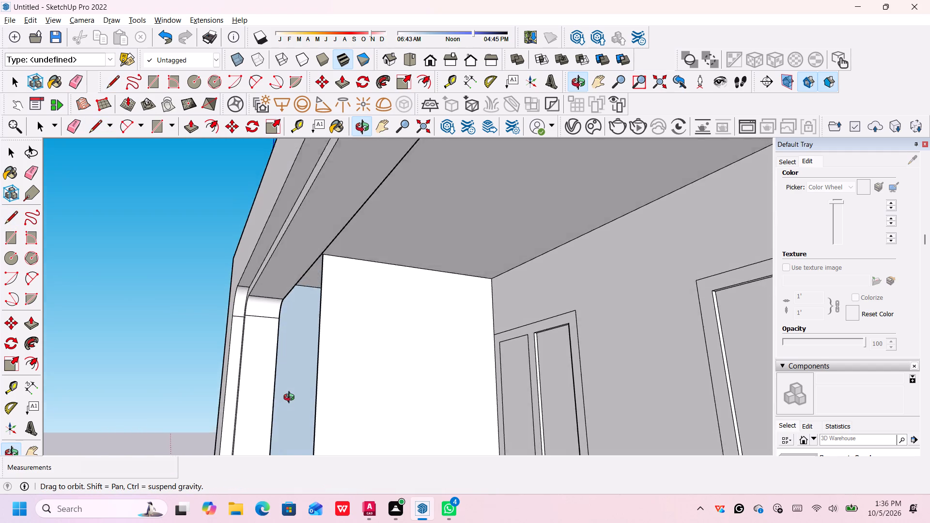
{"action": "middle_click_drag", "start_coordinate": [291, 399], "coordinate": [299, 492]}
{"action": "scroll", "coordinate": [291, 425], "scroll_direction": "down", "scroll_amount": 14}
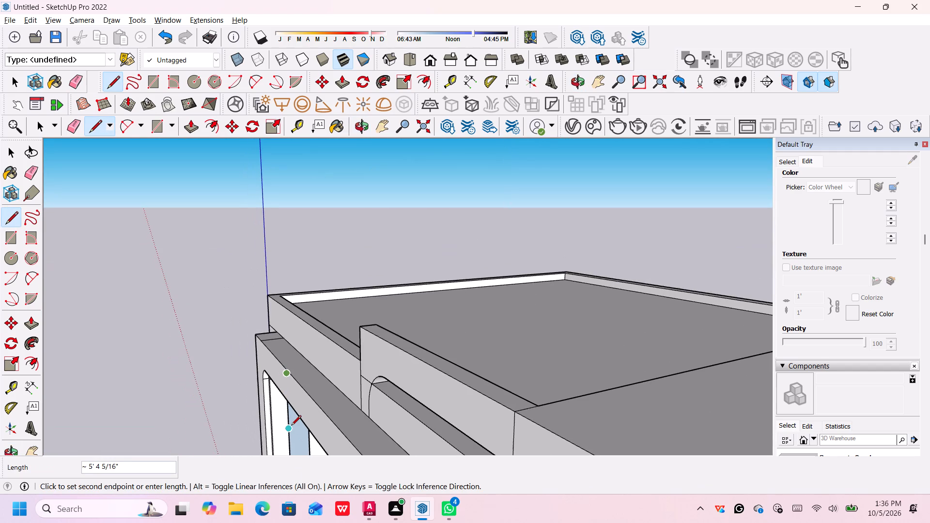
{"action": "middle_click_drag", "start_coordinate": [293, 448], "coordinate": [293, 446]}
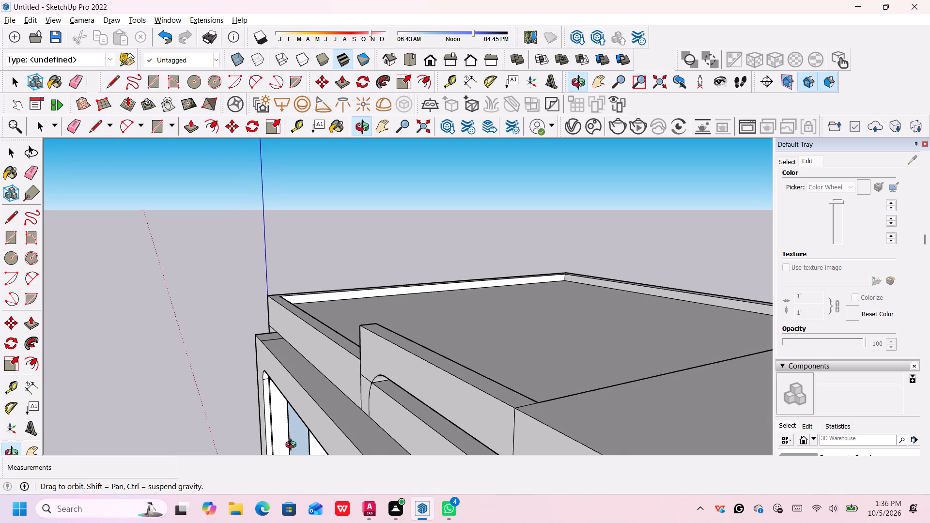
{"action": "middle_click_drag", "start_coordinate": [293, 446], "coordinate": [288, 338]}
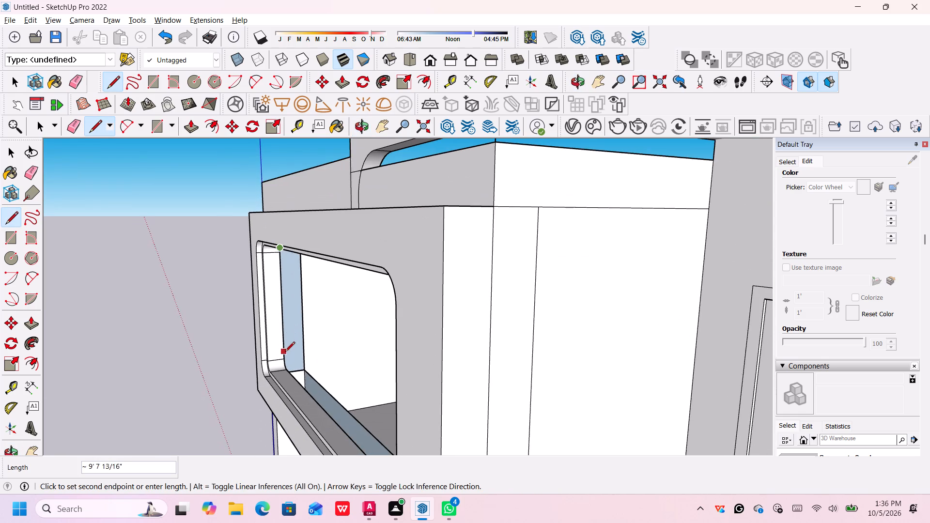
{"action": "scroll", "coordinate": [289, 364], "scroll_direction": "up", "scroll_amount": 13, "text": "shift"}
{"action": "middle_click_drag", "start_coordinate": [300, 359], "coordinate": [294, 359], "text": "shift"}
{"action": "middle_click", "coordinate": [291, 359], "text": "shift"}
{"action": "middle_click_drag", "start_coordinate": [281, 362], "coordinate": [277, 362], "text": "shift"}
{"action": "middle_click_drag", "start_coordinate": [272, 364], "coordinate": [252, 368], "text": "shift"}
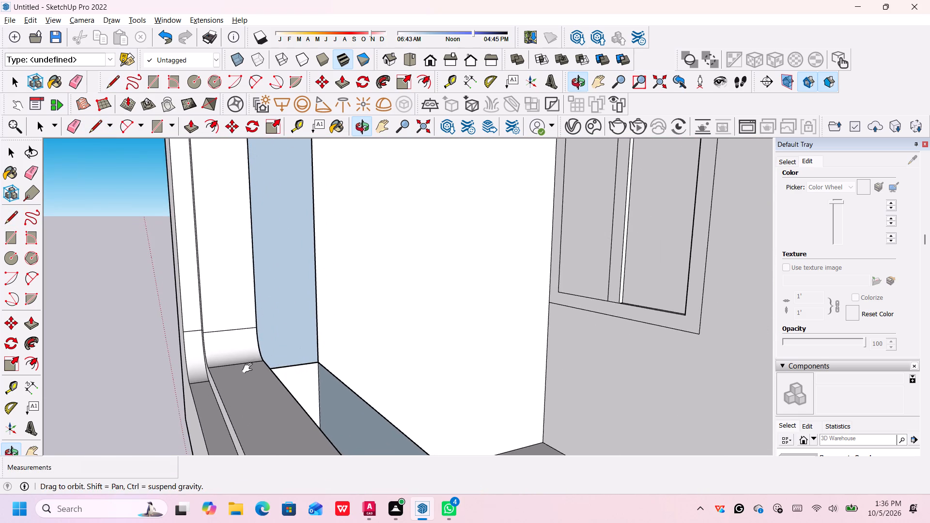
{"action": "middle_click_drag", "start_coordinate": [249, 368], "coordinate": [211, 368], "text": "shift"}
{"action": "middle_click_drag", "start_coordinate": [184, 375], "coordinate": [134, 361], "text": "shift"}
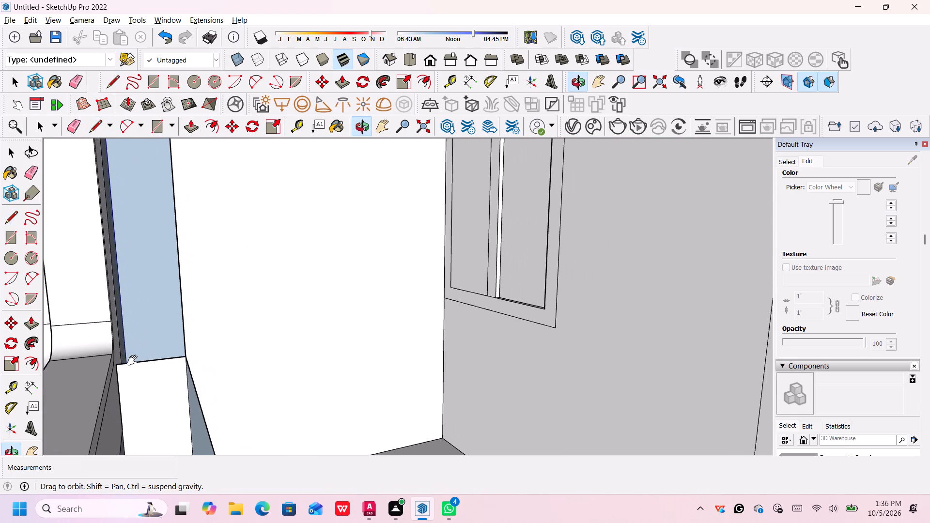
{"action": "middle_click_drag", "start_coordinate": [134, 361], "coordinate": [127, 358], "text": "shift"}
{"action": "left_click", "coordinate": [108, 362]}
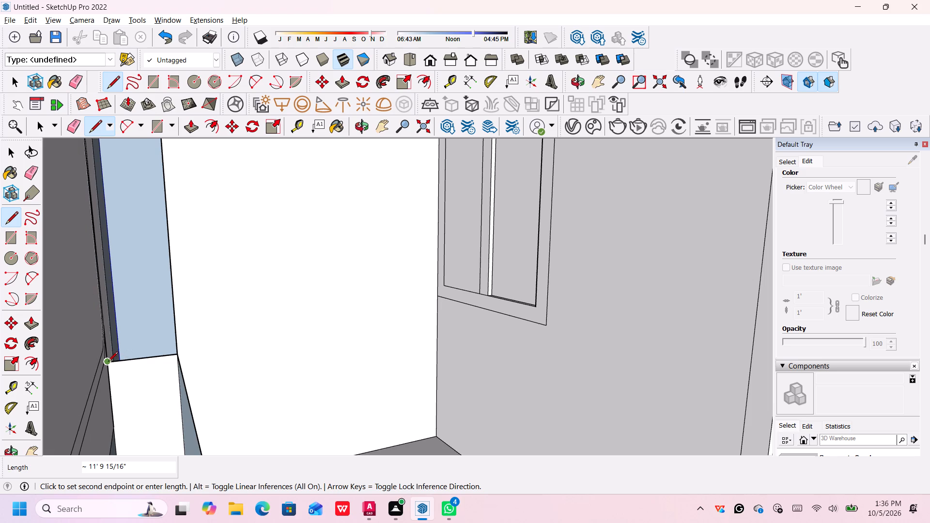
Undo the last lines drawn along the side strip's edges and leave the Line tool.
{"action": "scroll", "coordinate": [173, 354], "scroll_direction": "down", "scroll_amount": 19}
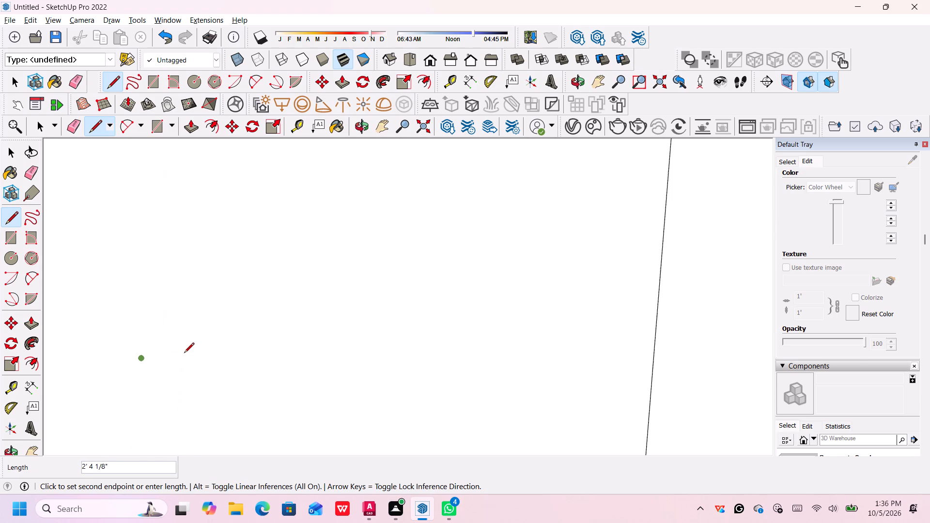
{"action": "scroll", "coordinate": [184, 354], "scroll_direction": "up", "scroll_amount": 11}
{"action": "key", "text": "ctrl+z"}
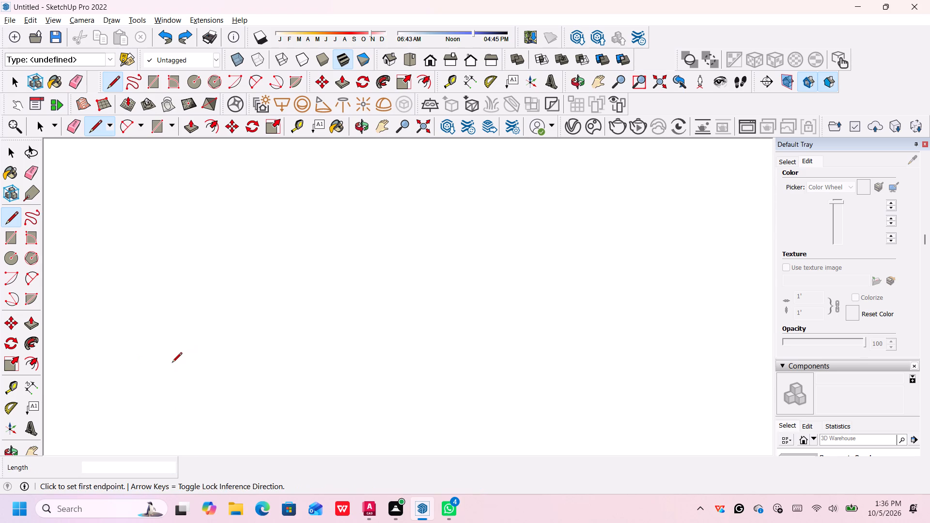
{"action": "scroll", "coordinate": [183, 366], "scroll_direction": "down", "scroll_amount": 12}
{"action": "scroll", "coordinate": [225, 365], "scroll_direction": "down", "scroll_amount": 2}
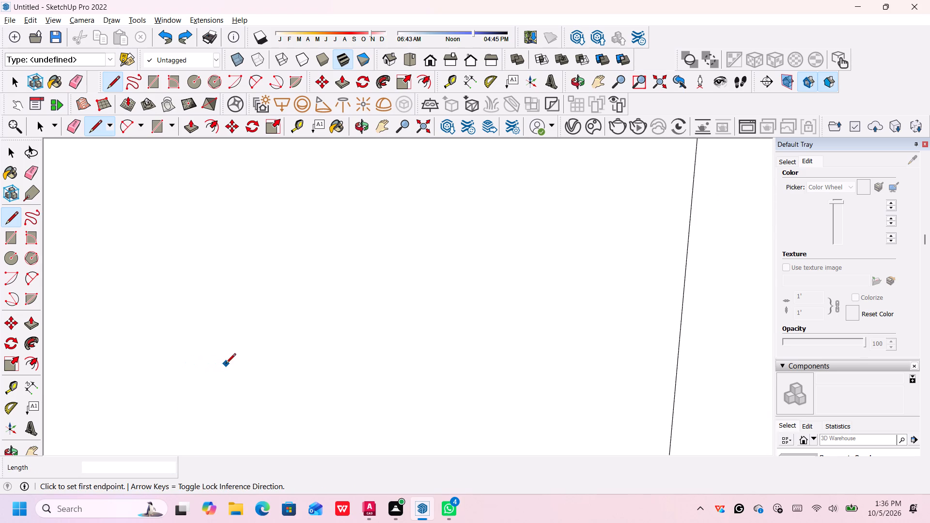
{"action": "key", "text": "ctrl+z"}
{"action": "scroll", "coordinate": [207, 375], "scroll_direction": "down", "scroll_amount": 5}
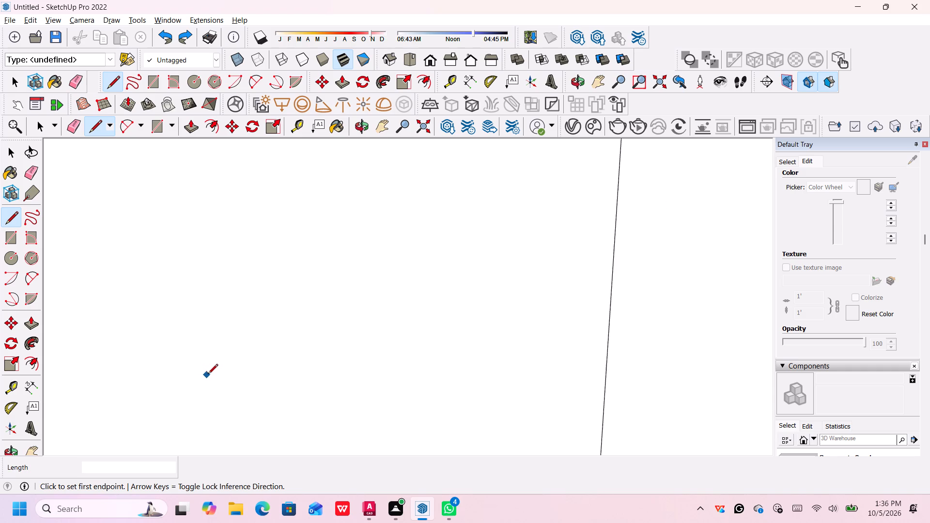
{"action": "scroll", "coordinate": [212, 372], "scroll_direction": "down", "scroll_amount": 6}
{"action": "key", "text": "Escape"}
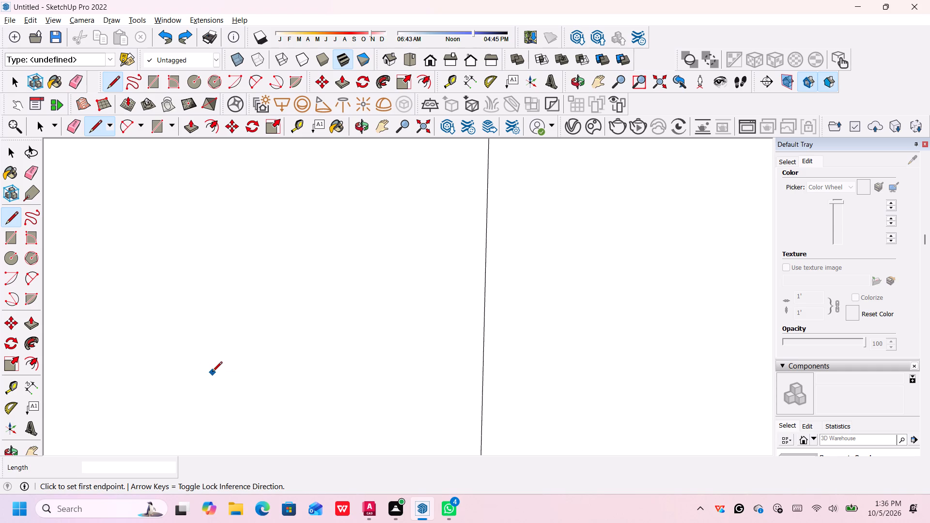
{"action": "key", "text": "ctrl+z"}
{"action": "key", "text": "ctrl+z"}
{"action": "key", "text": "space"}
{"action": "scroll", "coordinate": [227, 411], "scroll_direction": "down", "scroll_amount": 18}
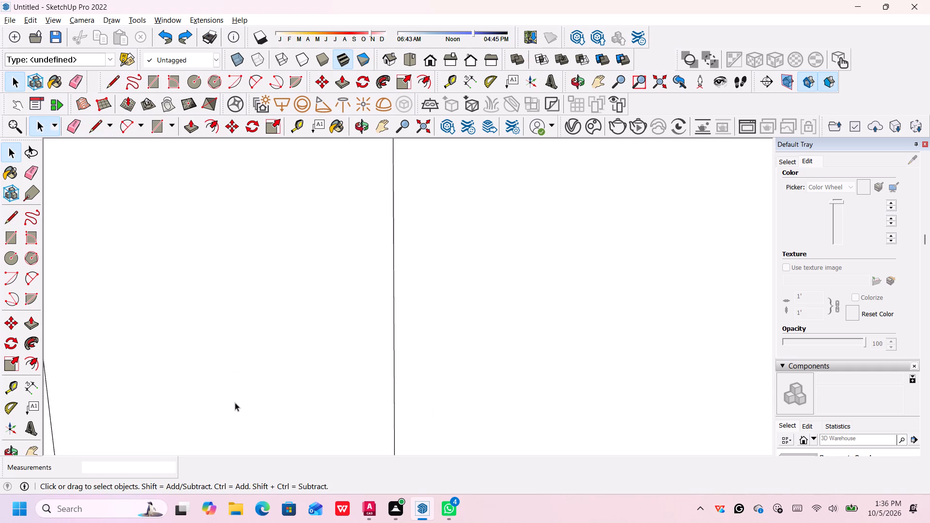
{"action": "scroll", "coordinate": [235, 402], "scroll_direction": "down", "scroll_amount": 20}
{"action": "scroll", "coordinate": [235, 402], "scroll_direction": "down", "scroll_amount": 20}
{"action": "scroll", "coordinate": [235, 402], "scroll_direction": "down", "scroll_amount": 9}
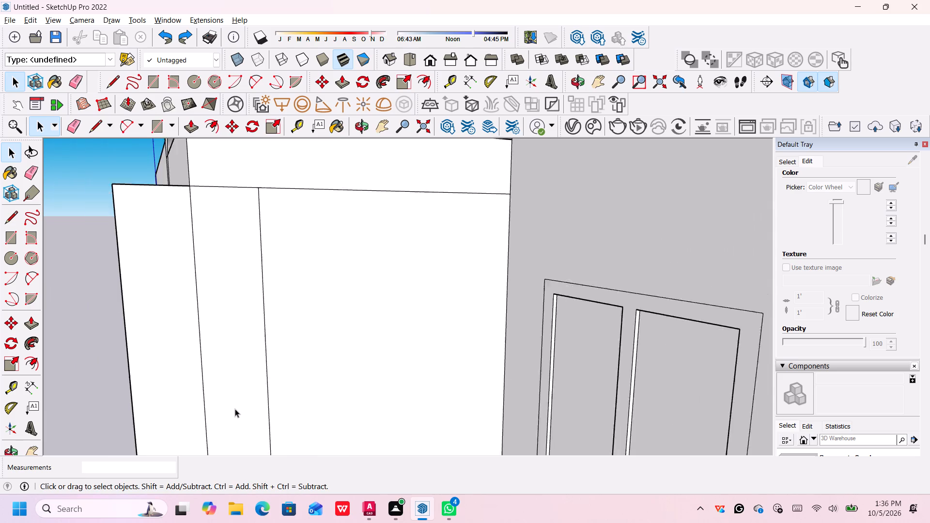
Examine the whole two-storey house from several angles, from the projecting window frame to the full front facade.
{"action": "scroll", "coordinate": [235, 409], "scroll_direction": "down", "scroll_amount": 2}
{"action": "middle_click_drag", "start_coordinate": [102, 400], "coordinate": [281, 384]}
{"action": "scroll", "coordinate": [130, 408], "scroll_direction": "down", "scroll_amount": 15}
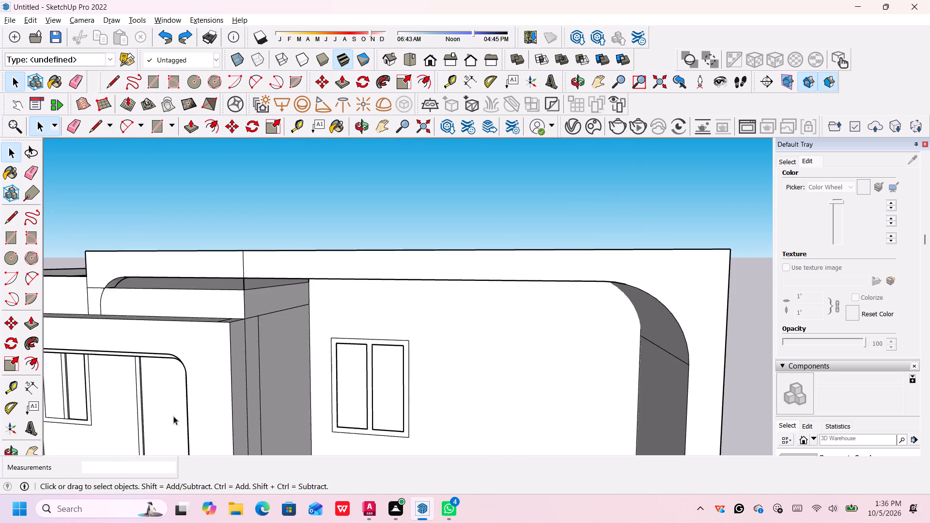
{"action": "scroll", "coordinate": [173, 416], "scroll_direction": "down", "scroll_amount": 5}
{"action": "middle_click_drag", "start_coordinate": [161, 410], "coordinate": [228, 401]}
{"action": "scroll", "coordinate": [227, 403], "scroll_direction": "up", "scroll_amount": 1}
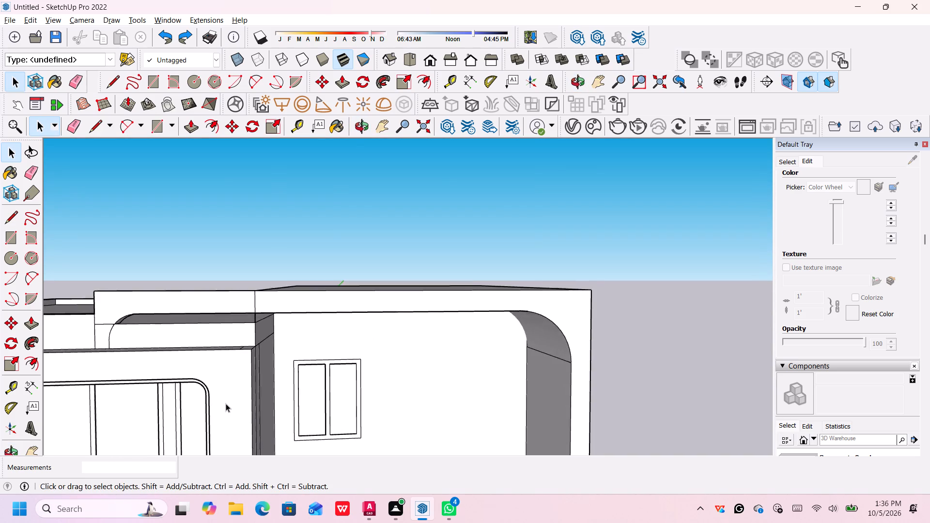
{"action": "scroll", "coordinate": [226, 403], "scroll_direction": "down", "scroll_amount": 8}
{"action": "scroll", "coordinate": [231, 398], "scroll_direction": "up", "scroll_amount": 1}
{"action": "scroll", "coordinate": [231, 398], "scroll_direction": "down", "scroll_amount": 15}
{"action": "scroll", "coordinate": [383, 418], "scroll_direction": "up", "scroll_amount": 1}
{"action": "middle_click_drag", "start_coordinate": [384, 418], "coordinate": [387, 423]}
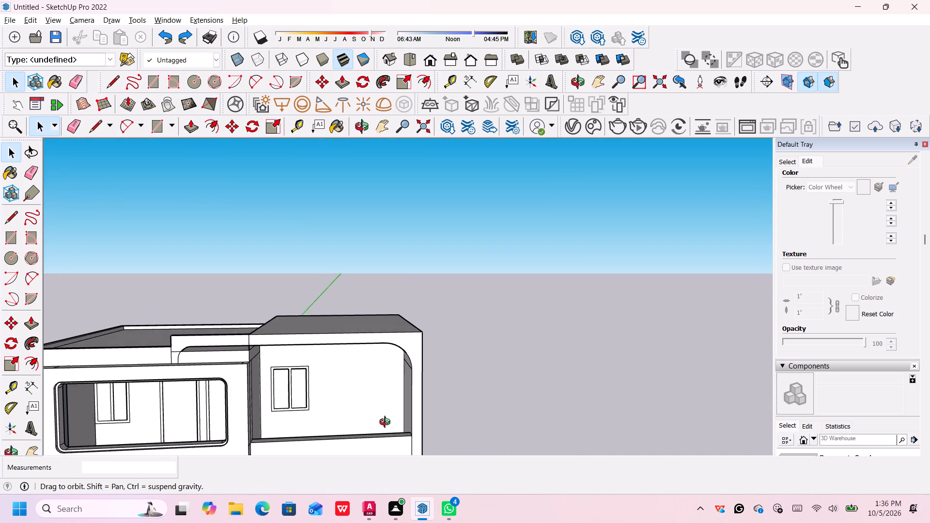
{"action": "middle_click_drag", "start_coordinate": [387, 423], "coordinate": [392, 435]}
{"action": "scroll", "coordinate": [347, 418], "scroll_direction": "down", "scroll_amount": 11}
{"action": "middle_click_drag", "start_coordinate": [122, 427], "coordinate": [133, 425]}
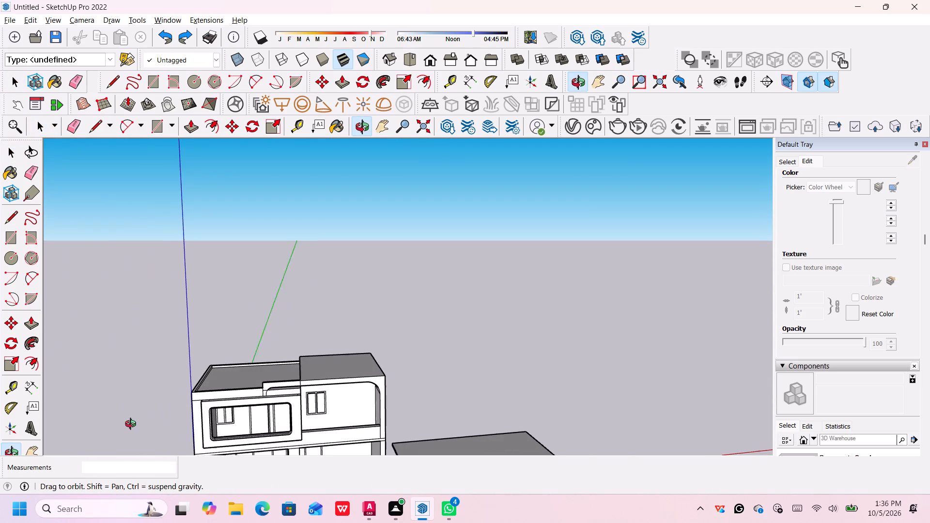
{"action": "middle_click_drag", "start_coordinate": [133, 425], "coordinate": [132, 427]}
{"action": "scroll", "coordinate": [226, 400], "scroll_direction": "down", "scroll_amount": 14}
{"action": "scroll", "coordinate": [275, 397], "scroll_direction": "up", "scroll_amount": 1}
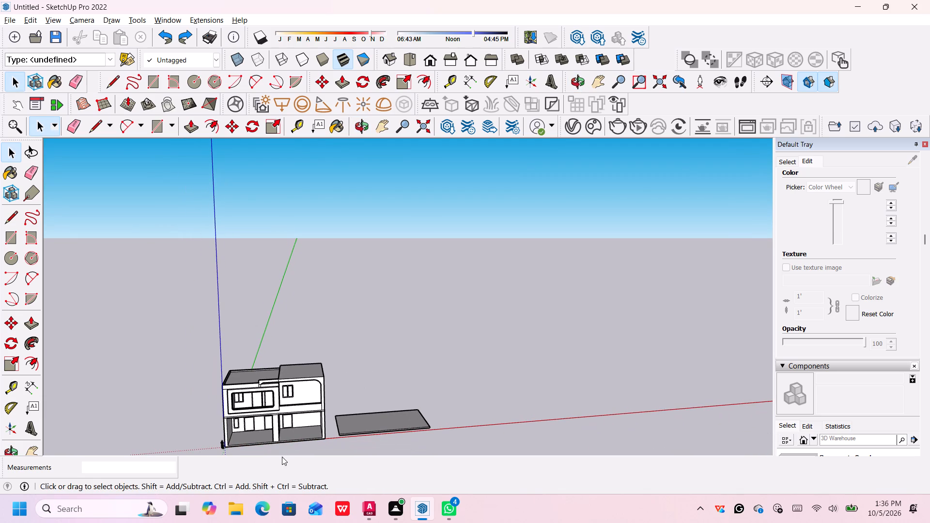
{"action": "middle_click_drag", "start_coordinate": [282, 456], "coordinate": [275, 444]}
{"action": "middle_click_drag", "start_coordinate": [287, 447], "coordinate": [288, 436]}
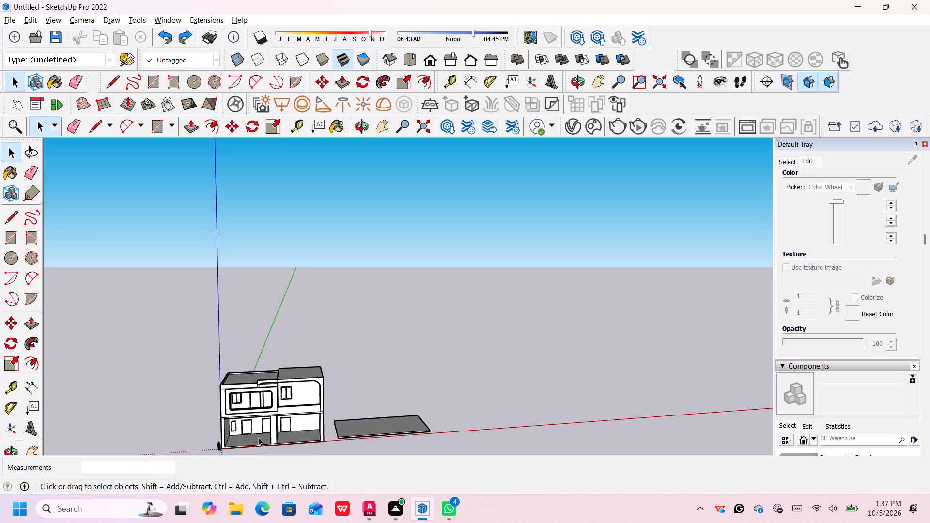
{"action": "middle_click", "coordinate": [258, 437]}
{"action": "middle_click", "coordinate": [259, 435]}
{"action": "middle_click_drag", "start_coordinate": [259, 435], "coordinate": [345, 373], "text": "shift"}
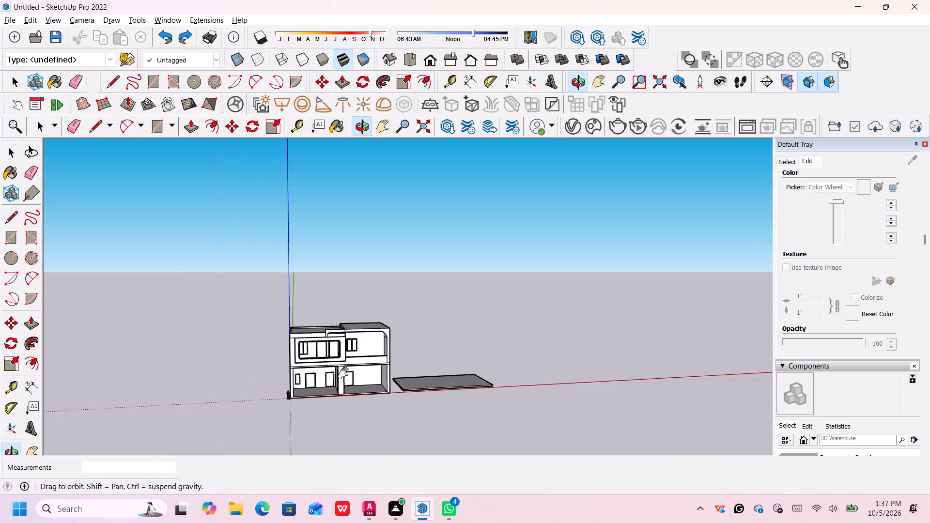
{"action": "middle_click_drag", "start_coordinate": [345, 373], "coordinate": [412, 334], "text": "shift"}
{"action": "scroll", "coordinate": [403, 295], "scroll_direction": "up", "scroll_amount": 15}
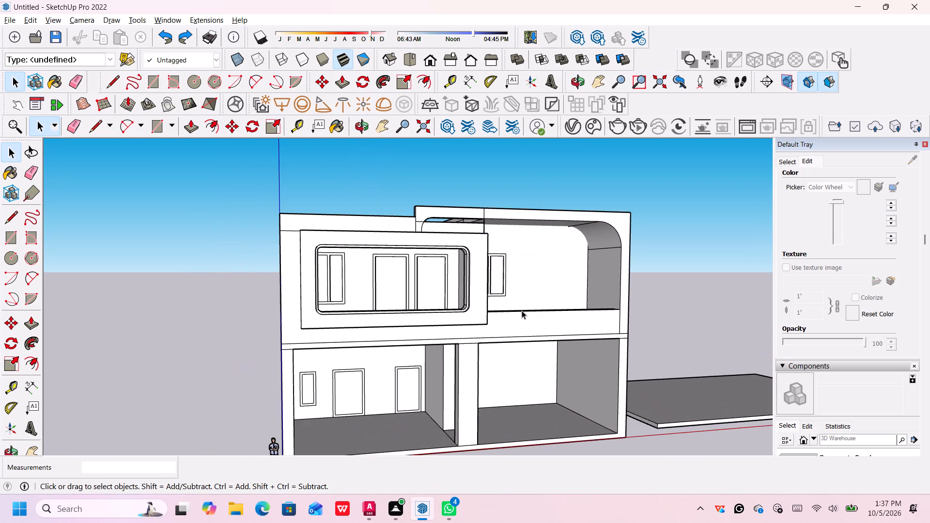
{"action": "scroll", "coordinate": [528, 316], "scroll_direction": "down", "scroll_amount": 4}
{"action": "middle_click_drag", "start_coordinate": [507, 325], "coordinate": [383, 344]}
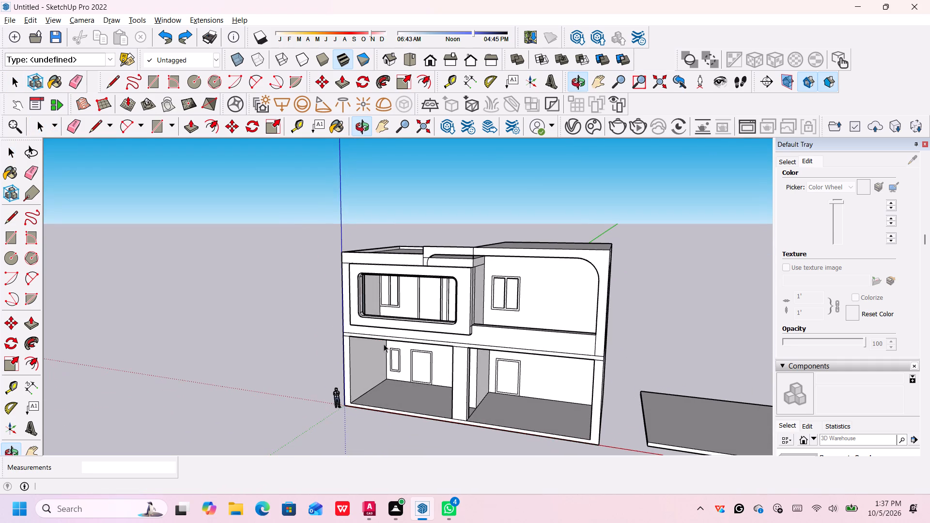
{"action": "scroll", "coordinate": [397, 338], "scroll_direction": "up", "scroll_amount": 1}
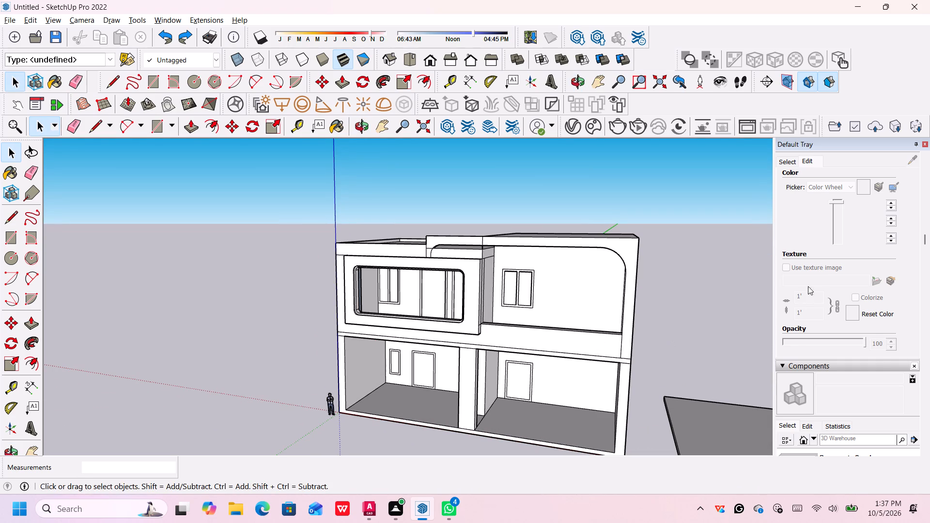
Look through the material colour, texture and opacity settings and the component library in the Default Tray.
{"action": "scroll", "coordinate": [834, 253], "scroll_direction": "up", "scroll_amount": 1}
{"action": "scroll", "coordinate": [846, 368], "scroll_direction": "down", "scroll_amount": 13}
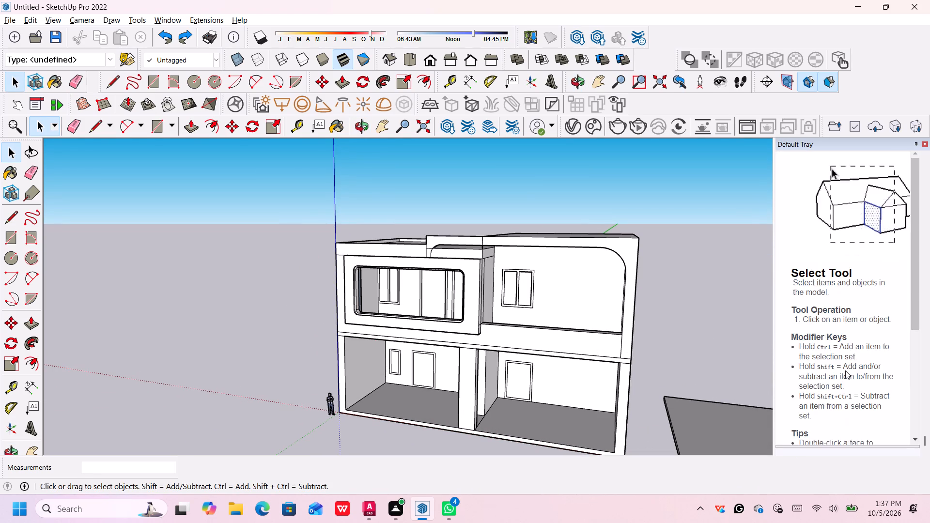
{"action": "scroll", "coordinate": [845, 370], "scroll_direction": "up", "scroll_amount": 8}
{"action": "scroll", "coordinate": [834, 327], "scroll_direction": "down", "scroll_amount": 1}
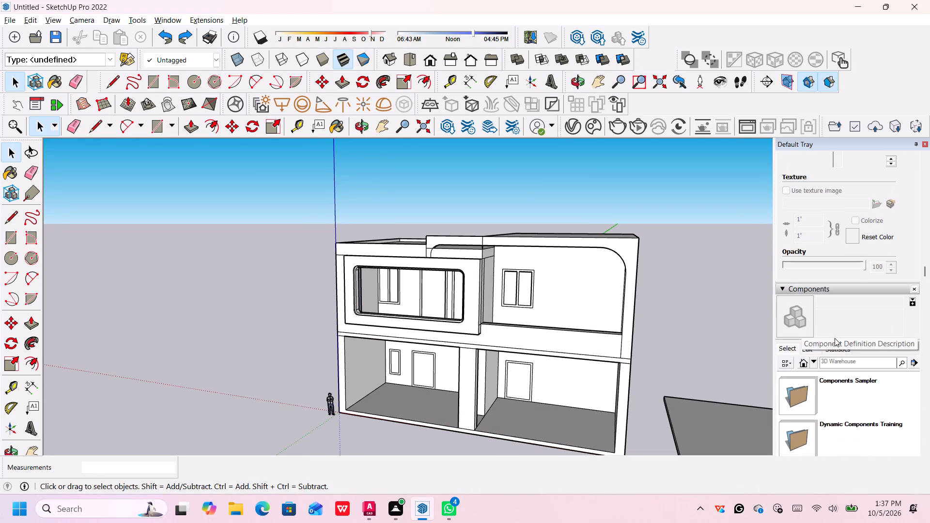
{"action": "scroll", "coordinate": [820, 314], "scroll_direction": "up", "scroll_amount": 3}
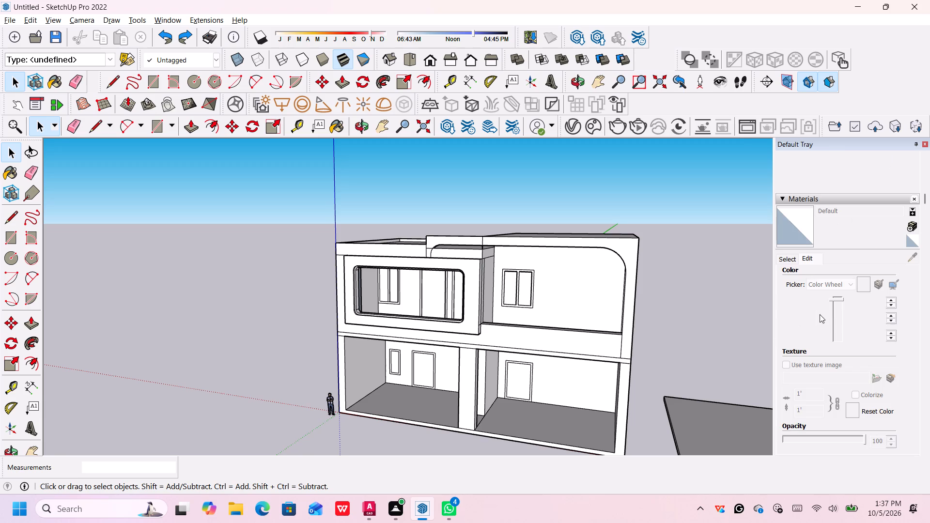
{"action": "left_click", "coordinate": [852, 284]}
{"action": "scroll", "coordinate": [827, 385], "scroll_direction": "down", "scroll_amount": 11}
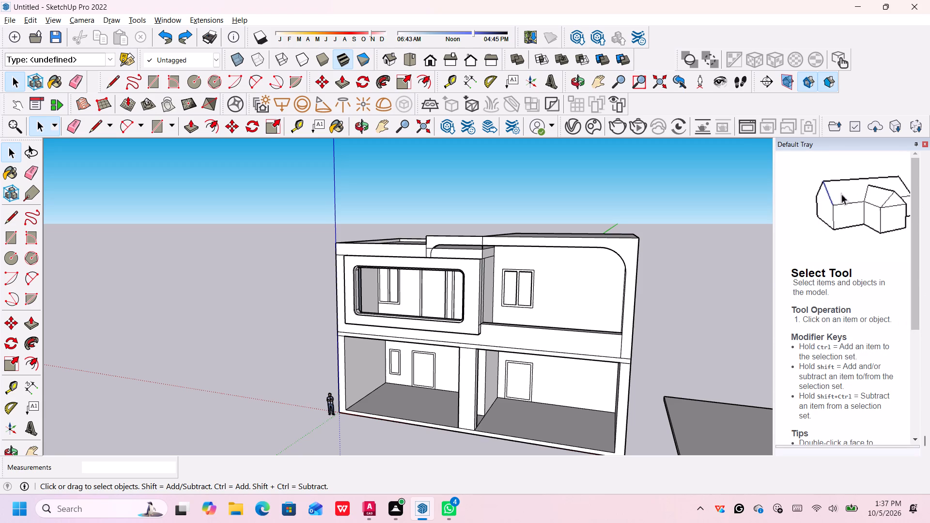
Close the Default Tray, bring it back with the Paint Bucket tool and look through its material and component sections.
{"action": "left_click", "coordinate": [924, 142]}
{"action": "key", "text": "b"}
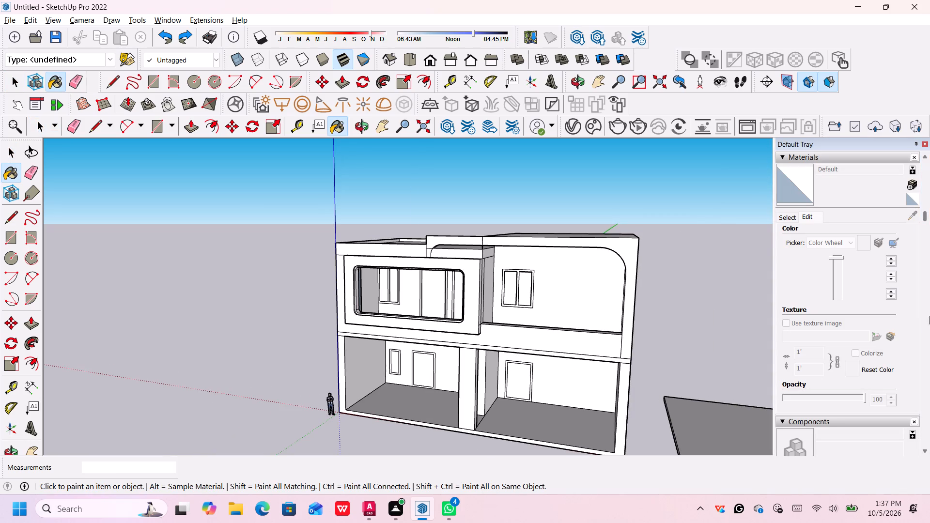
{"action": "scroll", "coordinate": [847, 367], "scroll_direction": "down", "scroll_amount": 2}
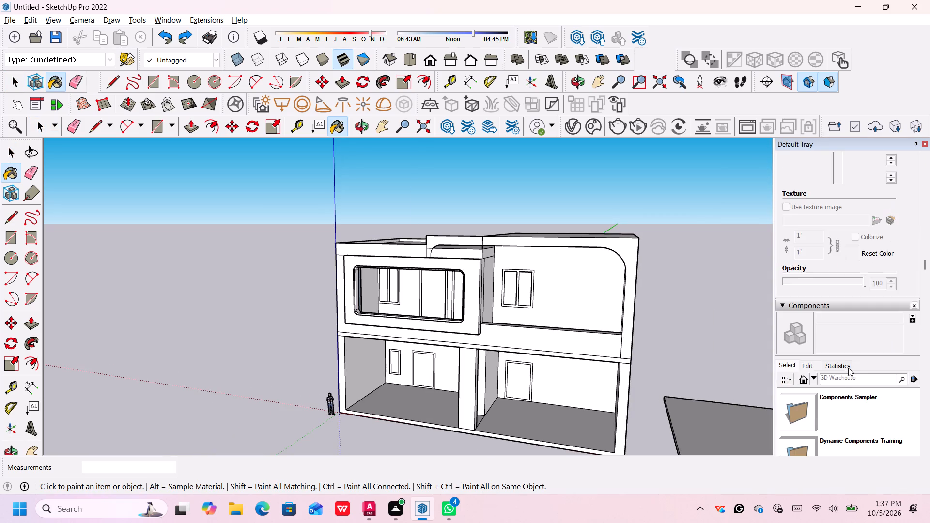
{"action": "scroll", "coordinate": [848, 368], "scroll_direction": "down", "scroll_amount": 2}
{"action": "scroll", "coordinate": [860, 224], "scroll_direction": "down", "scroll_amount": 1}
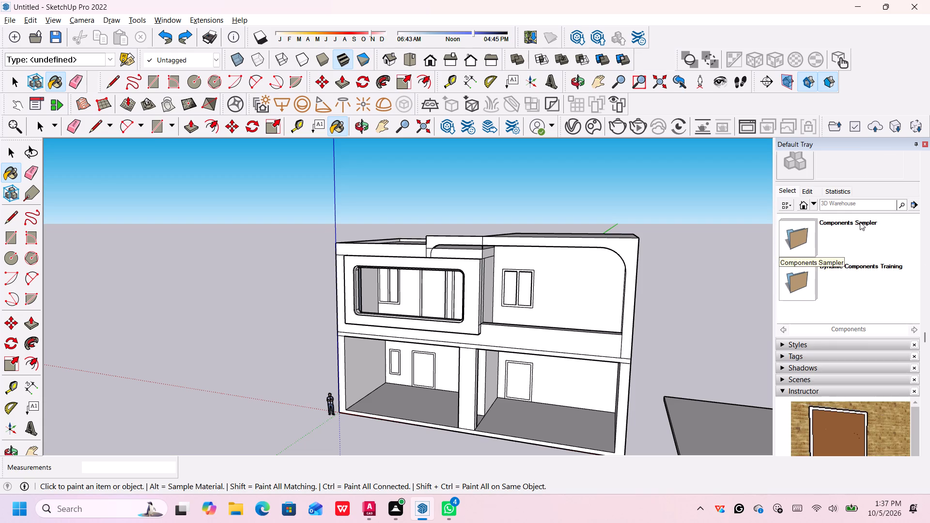
{"action": "scroll", "coordinate": [841, 215], "scroll_direction": "up", "scroll_amount": 1}
{"action": "scroll", "coordinate": [887, 210], "scroll_direction": "down", "scroll_amount": 7}
{"action": "scroll", "coordinate": [851, 240], "scroll_direction": "up", "scroll_amount": 4}
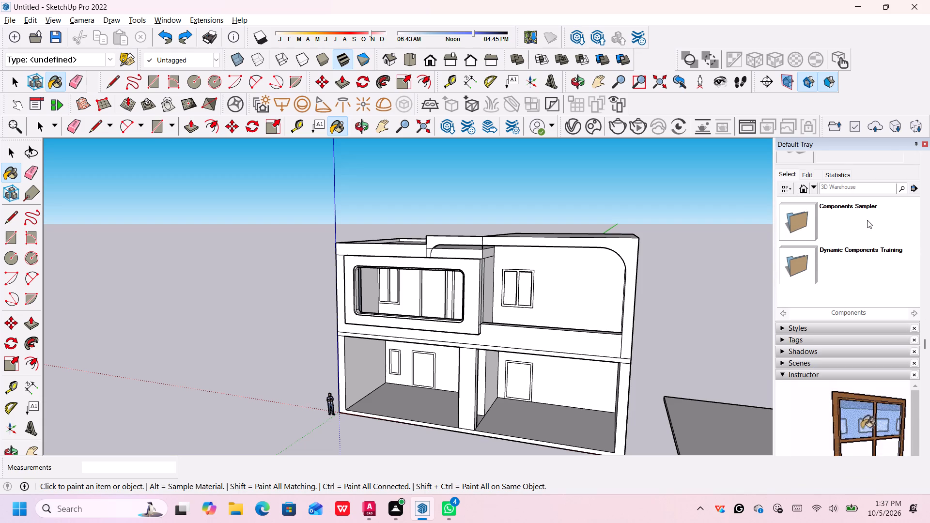
{"action": "scroll", "coordinate": [867, 220], "scroll_direction": "up", "scroll_amount": 2}
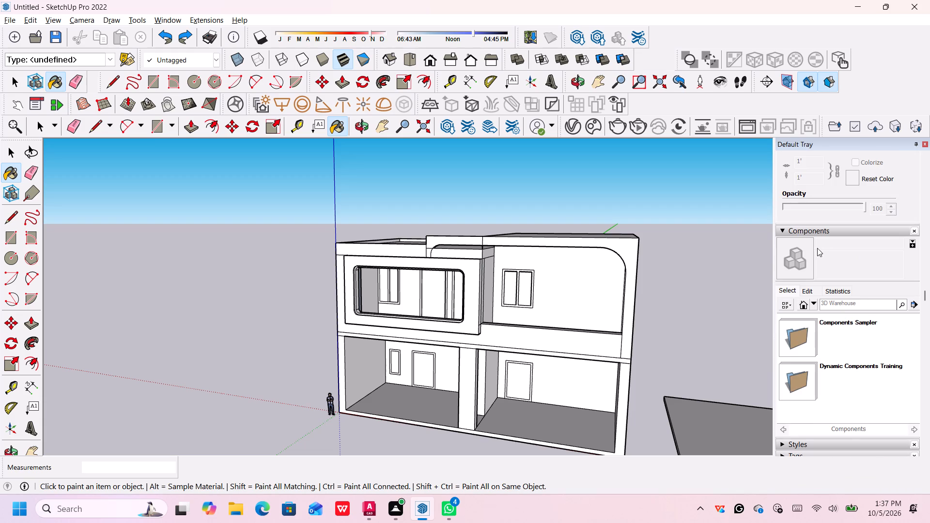
Open the Components Sampler collection and browse its components.
{"action": "left_click", "coordinate": [814, 303]}
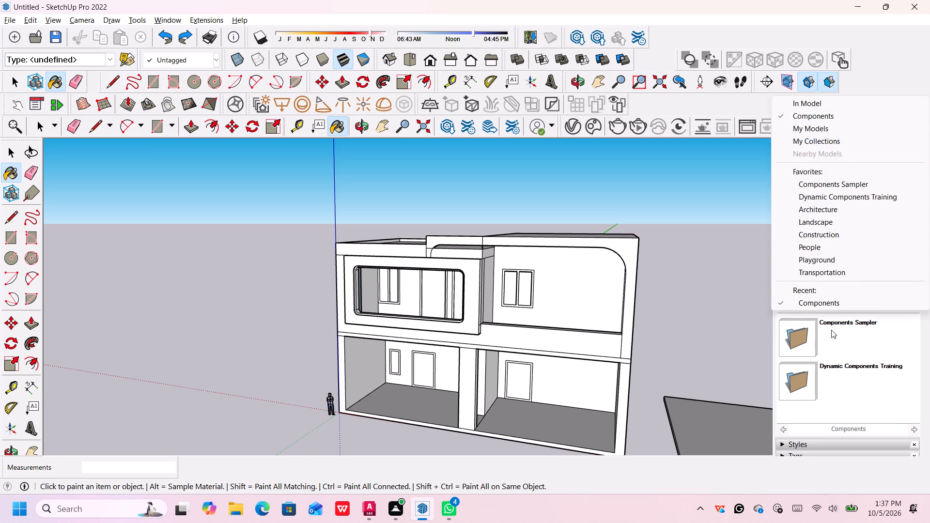
{"action": "left_click", "coordinate": [836, 337]}
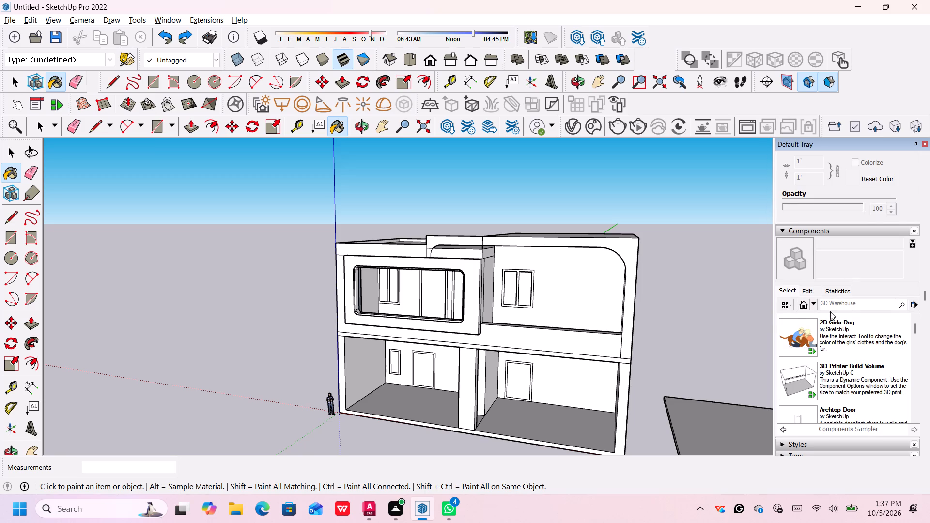
{"action": "scroll", "coordinate": [844, 308], "scroll_direction": "down", "scroll_amount": 9}
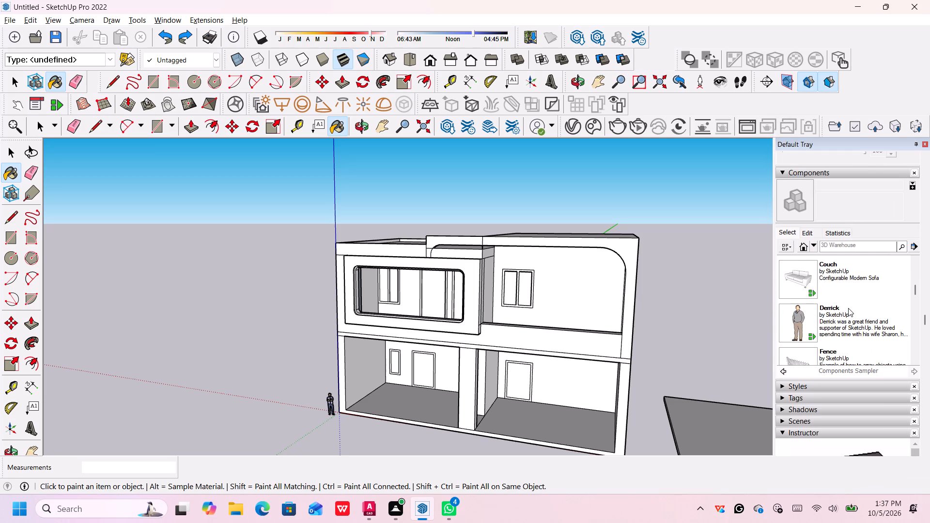
{"action": "scroll", "coordinate": [848, 306], "scroll_direction": "down", "scroll_amount": 1}
{"action": "scroll", "coordinate": [848, 306], "scroll_direction": "up", "scroll_amount": 5}
{"action": "scroll", "coordinate": [848, 361], "scroll_direction": "down", "scroll_amount": 2}
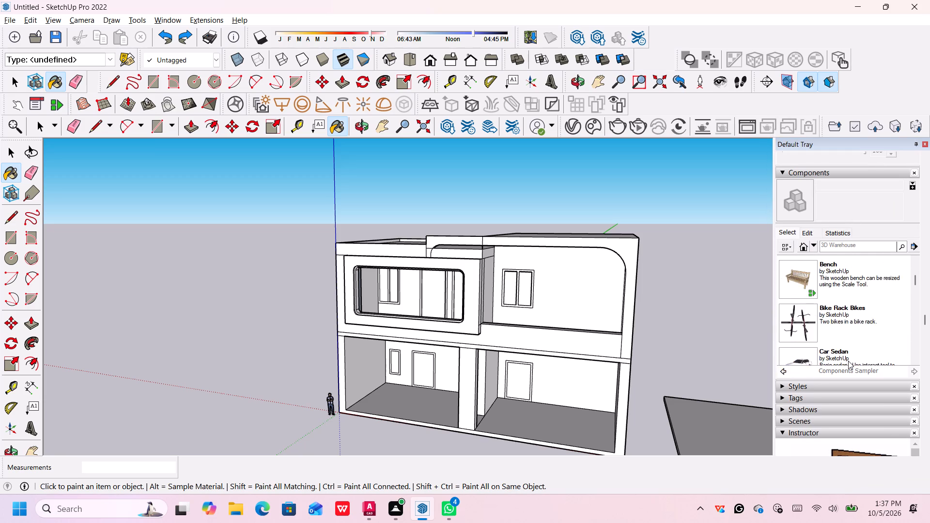
{"action": "scroll", "coordinate": [848, 361], "scroll_direction": "down", "scroll_amount": 12}
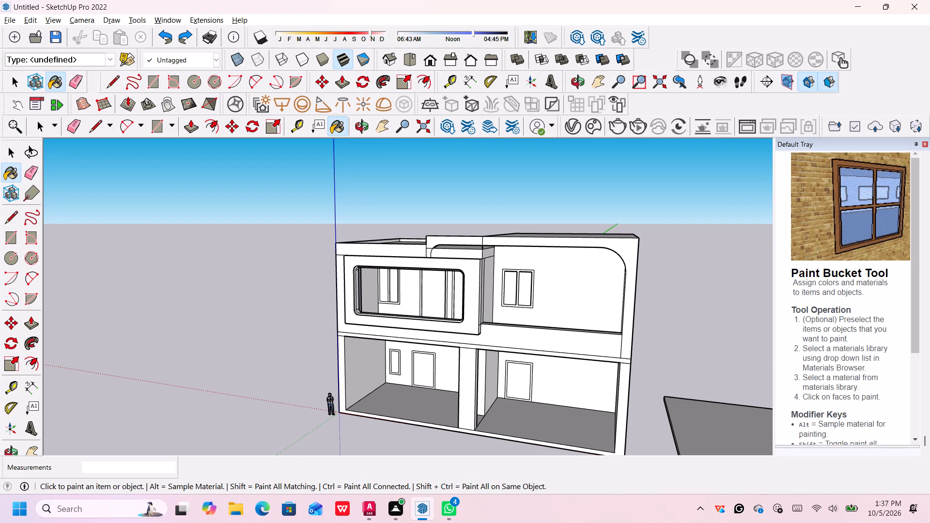
{"action": "scroll", "coordinate": [821, 402], "scroll_direction": "down", "scroll_amount": 5}
{"action": "scroll", "coordinate": [824, 397], "scroll_direction": "up", "scroll_amount": 5}
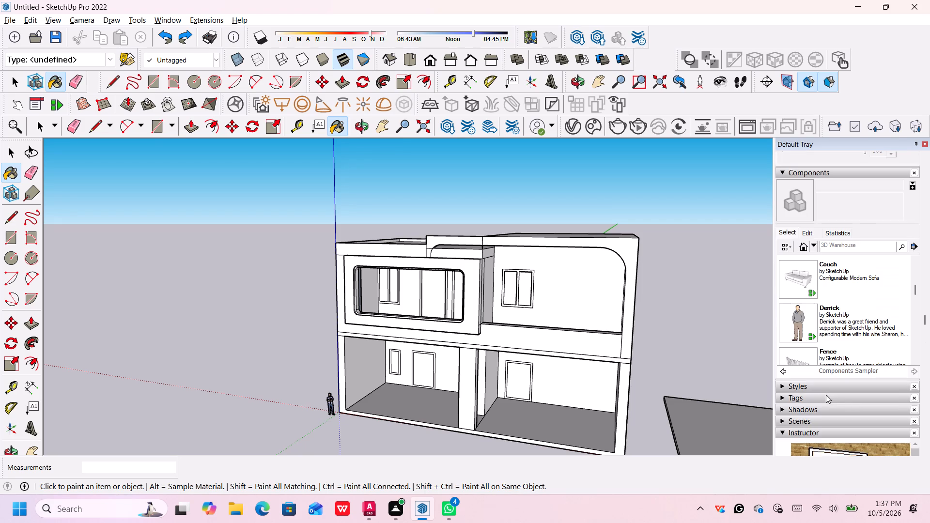
Check the available style collections, reload the tray's materials with Paint Bucket and return to the Select tool.
{"action": "left_click", "coordinate": [847, 381]}
{"action": "scroll", "coordinate": [850, 389], "scroll_direction": "down", "scroll_amount": 4}
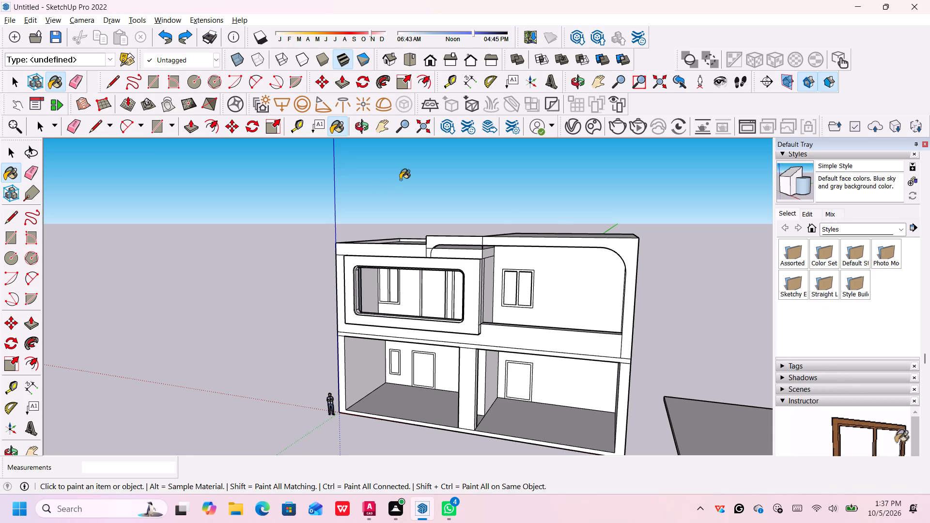
{"action": "left_click", "coordinate": [927, 144]}
{"action": "left_click", "coordinate": [331, 124]}
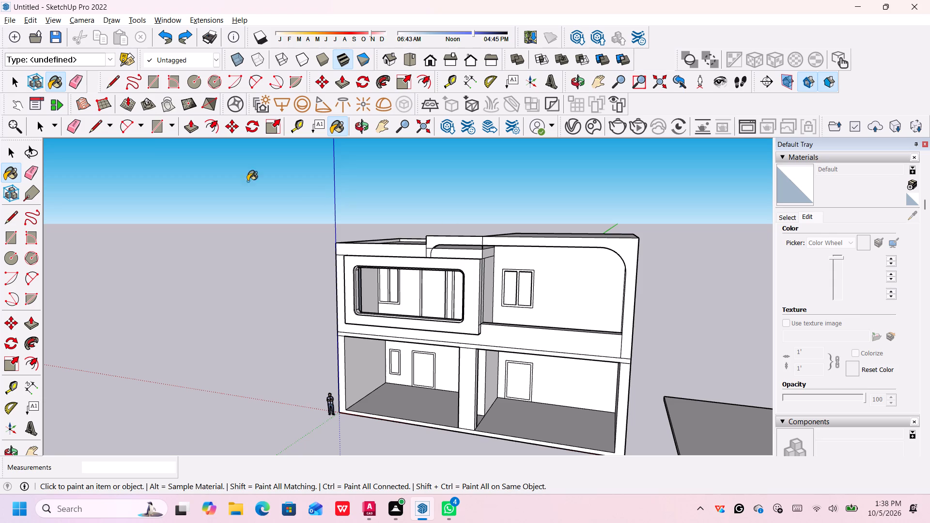
{"action": "key", "text": "space"}
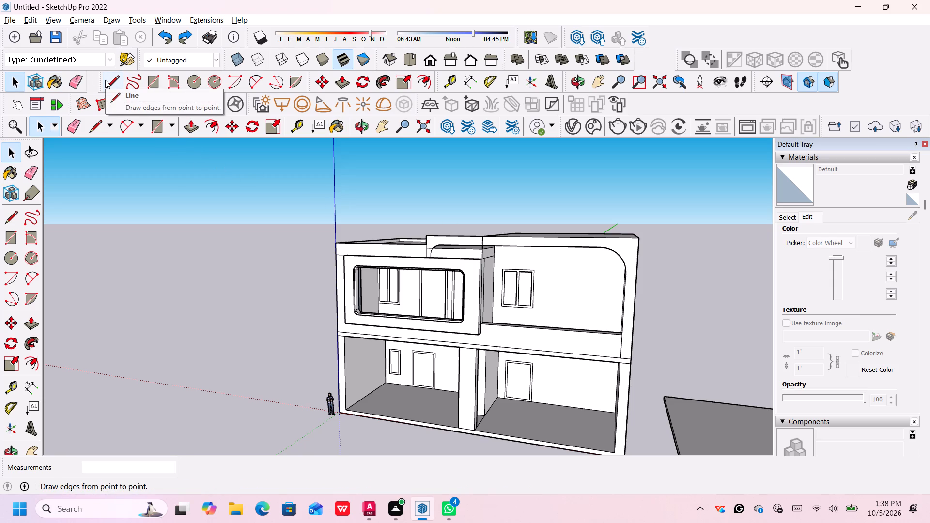
Look through the list of available toolbars for one related to materials, leaving the toolbar settings as they are.
{"action": "left_click", "coordinate": [46, 22]}
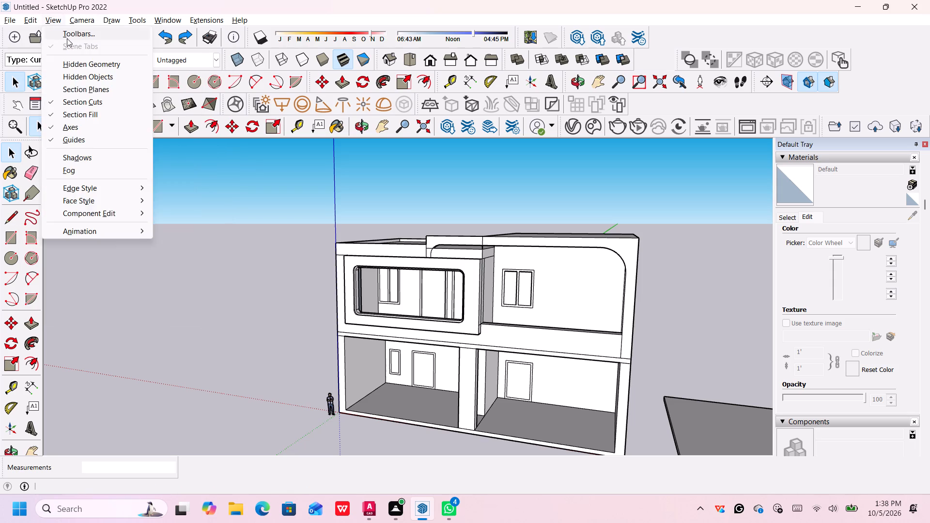
{"action": "left_click", "coordinate": [68, 38]}
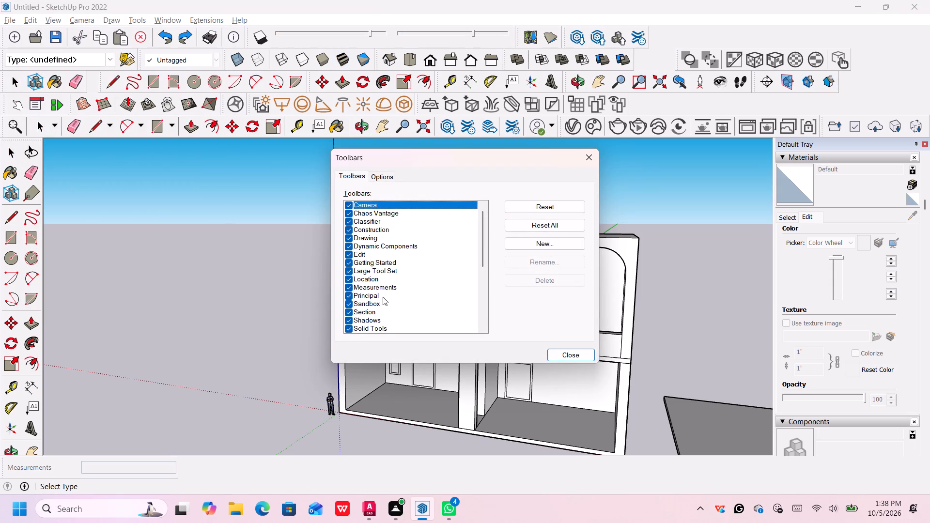
{"action": "scroll", "coordinate": [383, 297], "scroll_direction": "down", "scroll_amount": 11}
{"action": "scroll", "coordinate": [383, 297], "scroll_direction": "up", "scroll_amount": 1}
{"action": "scroll", "coordinate": [383, 297], "scroll_direction": "down", "scroll_amount": 5}
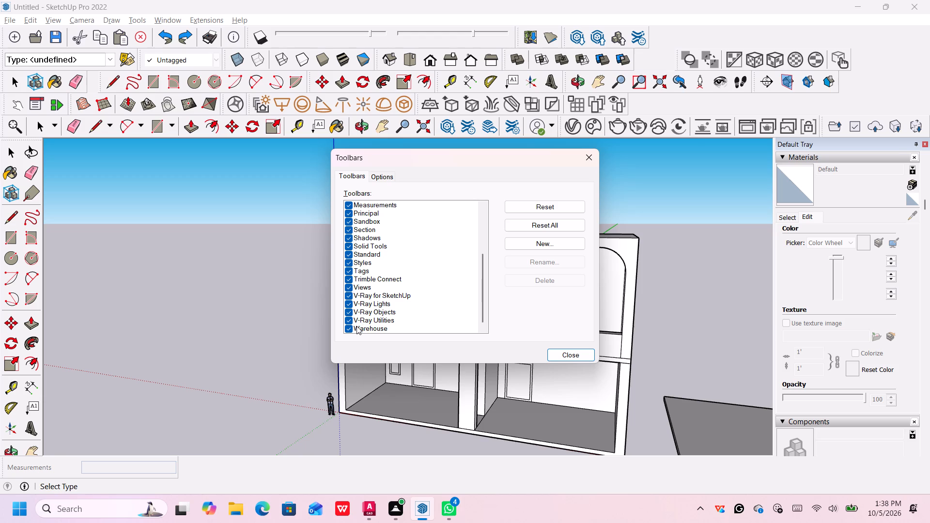
{"action": "scroll", "coordinate": [365, 278], "scroll_direction": "up", "scroll_amount": 4}
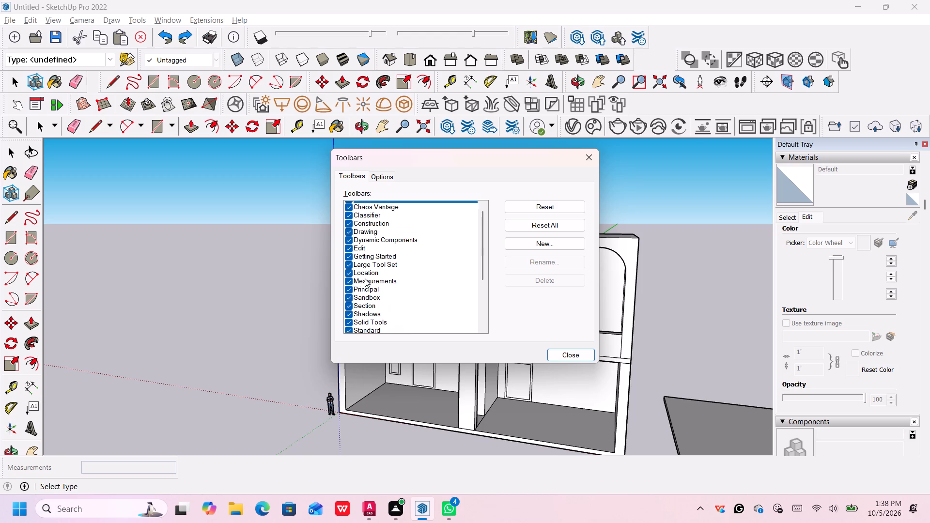
{"action": "scroll", "coordinate": [377, 214], "scroll_direction": "up", "scroll_amount": 2}
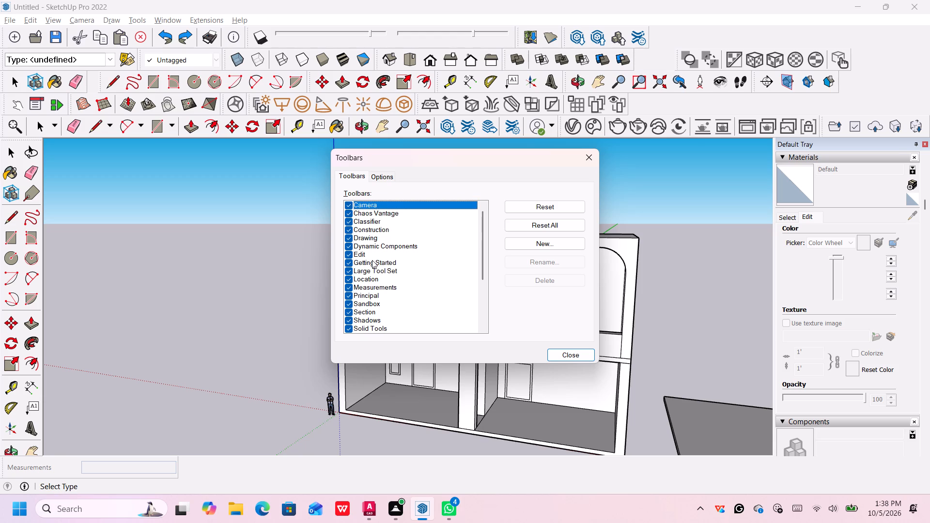
{"action": "scroll", "coordinate": [372, 293], "scroll_direction": "down", "scroll_amount": 9}
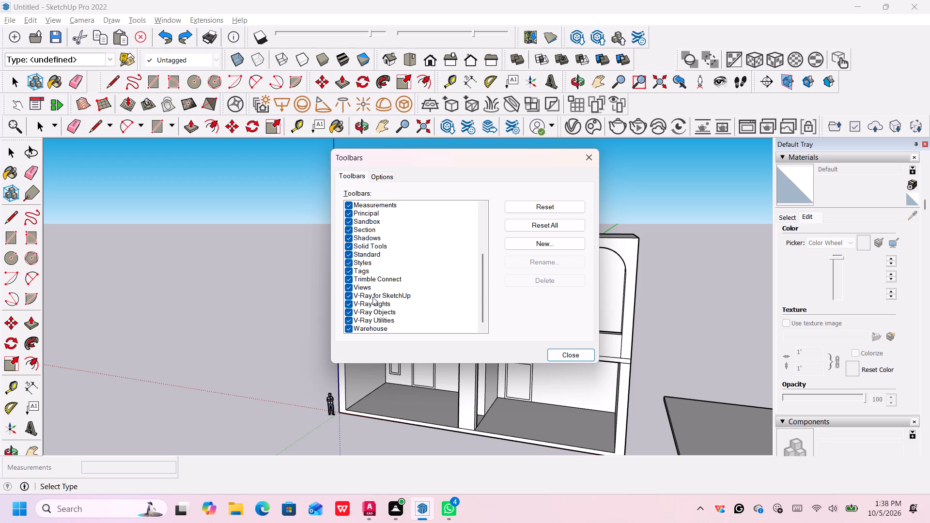
{"action": "scroll", "coordinate": [378, 317], "scroll_direction": "down", "scroll_amount": 4}
{"action": "scroll", "coordinate": [378, 316], "scroll_direction": "up", "scroll_amount": 4}
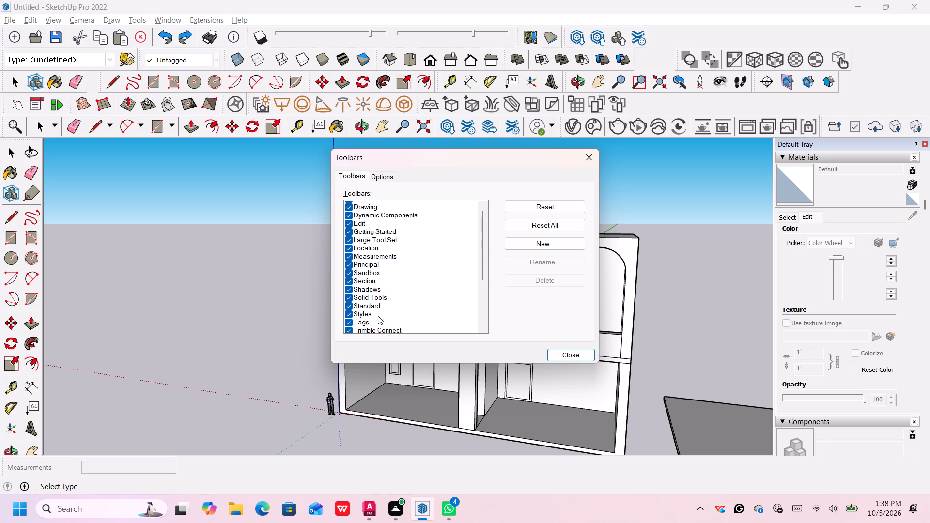
{"action": "scroll", "coordinate": [378, 316], "scroll_direction": "up", "scroll_amount": 4}
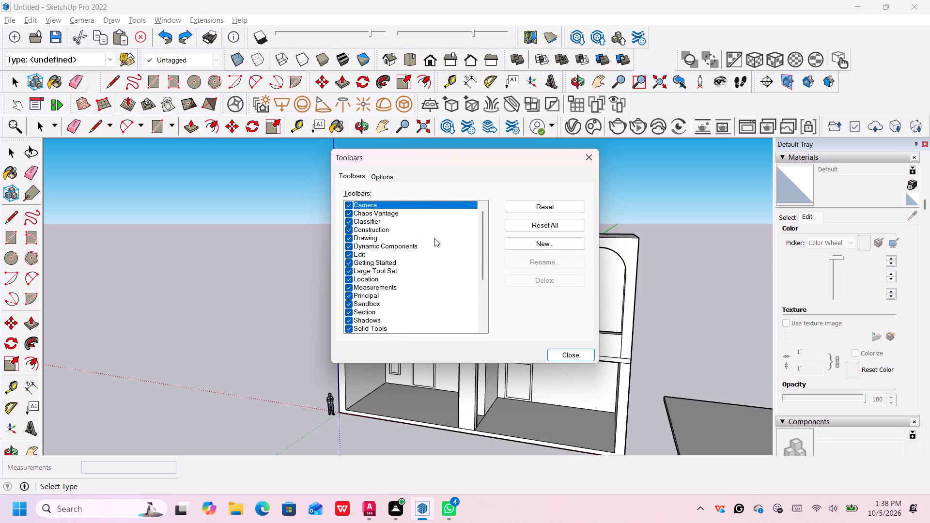
{"action": "left_click_drag", "start_coordinate": [482, 241], "coordinate": [484, 246]}
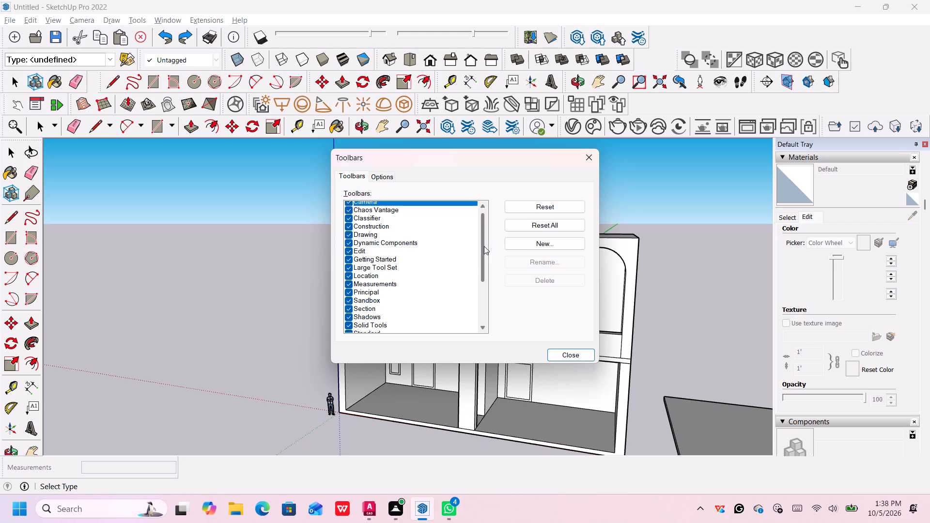
{"action": "left_click_drag", "start_coordinate": [484, 246], "coordinate": [488, 221]}
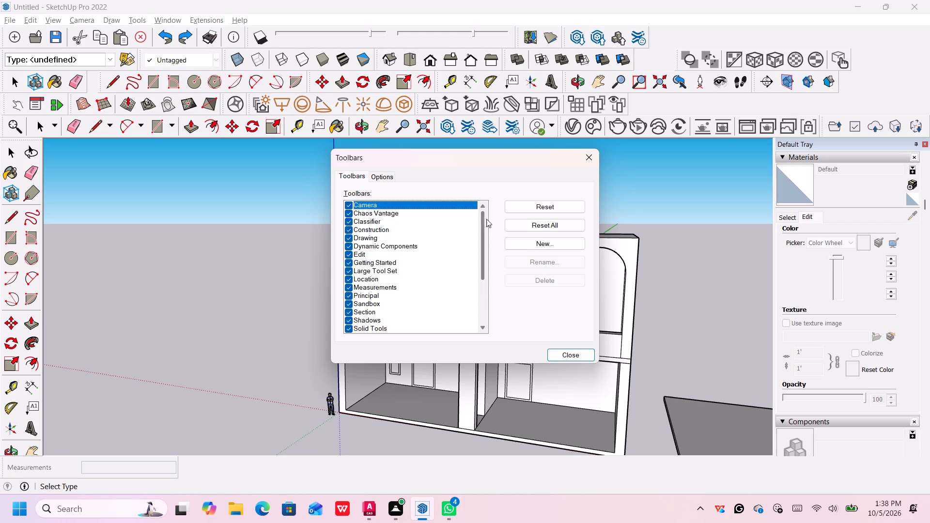
{"action": "left_click", "coordinate": [281, 248]}
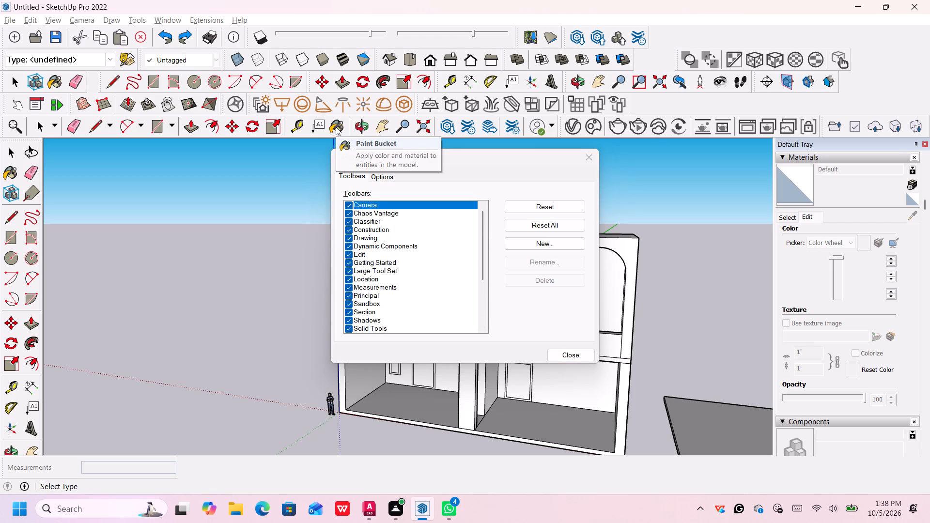
{"action": "scroll", "coordinate": [402, 312], "scroll_direction": "up", "scroll_amount": 6}
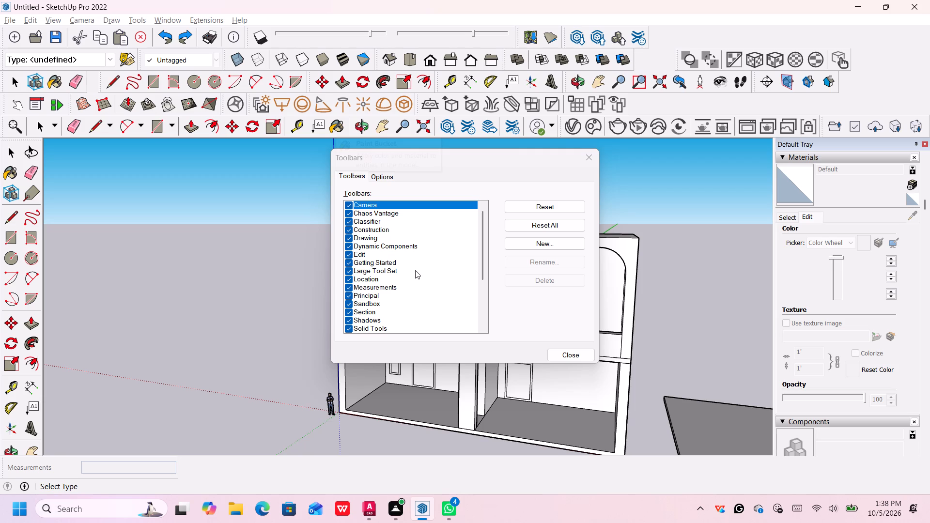
{"action": "scroll", "coordinate": [416, 275], "scroll_direction": "down", "scroll_amount": 2}
{"action": "left_click", "coordinate": [589, 159]}
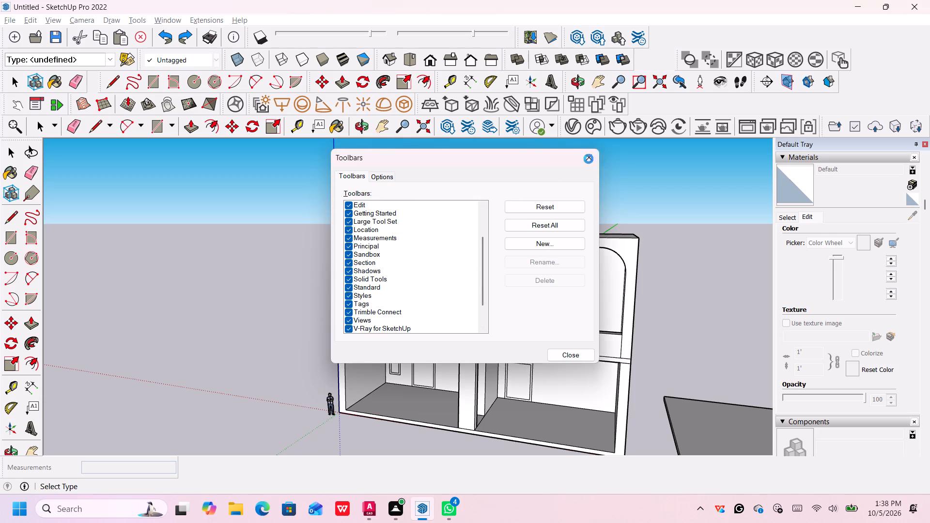
Paint the upper-storey facade band above the ground-floor openings with Color J01 from the Colors collection.
{"action": "left_click", "coordinate": [794, 215]}
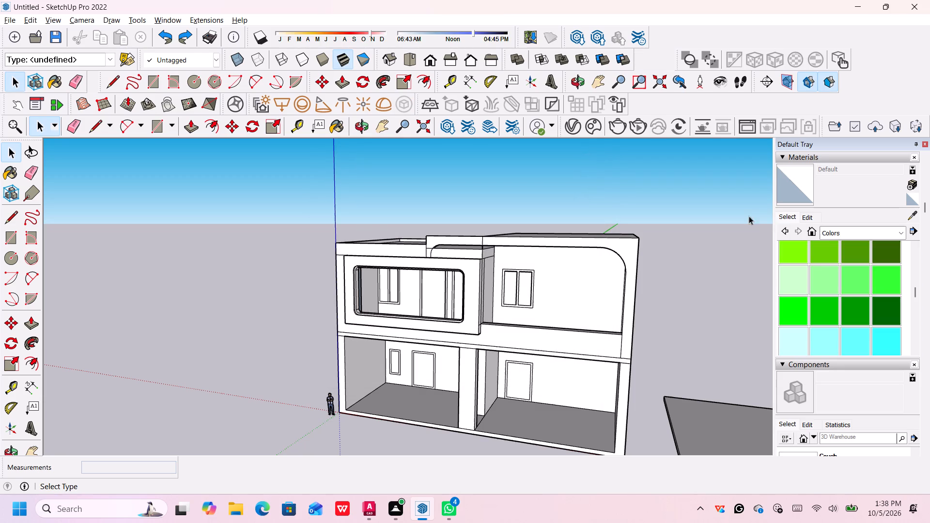
{"action": "scroll", "coordinate": [850, 306], "scroll_direction": "down", "scroll_amount": 2}
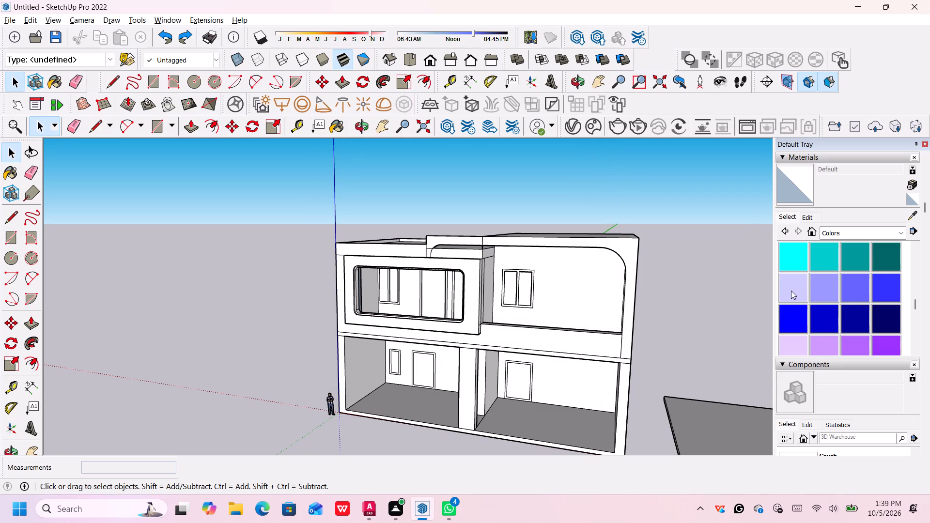
{"action": "left_click", "coordinate": [793, 288]}
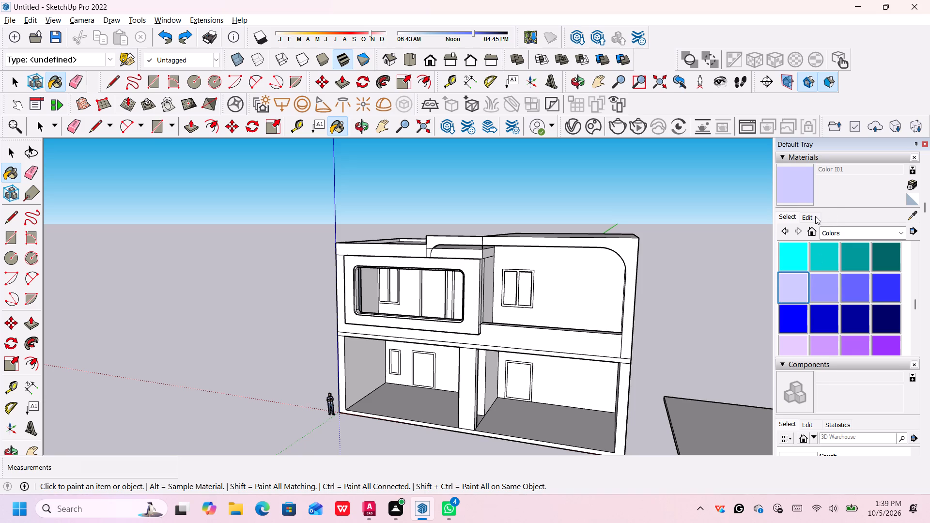
{"action": "left_click", "coordinate": [813, 217]}
{"action": "left_click", "coordinate": [834, 260]}
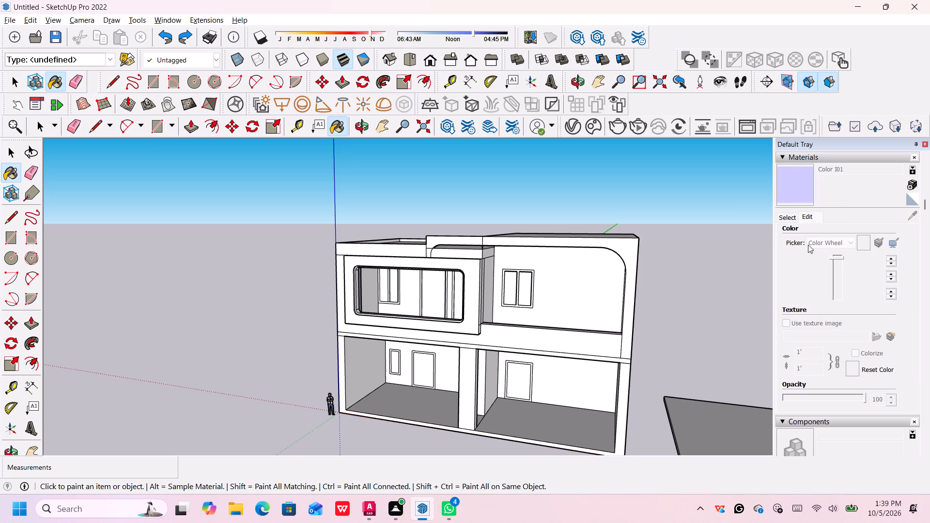
{"action": "left_click", "coordinate": [783, 213]}
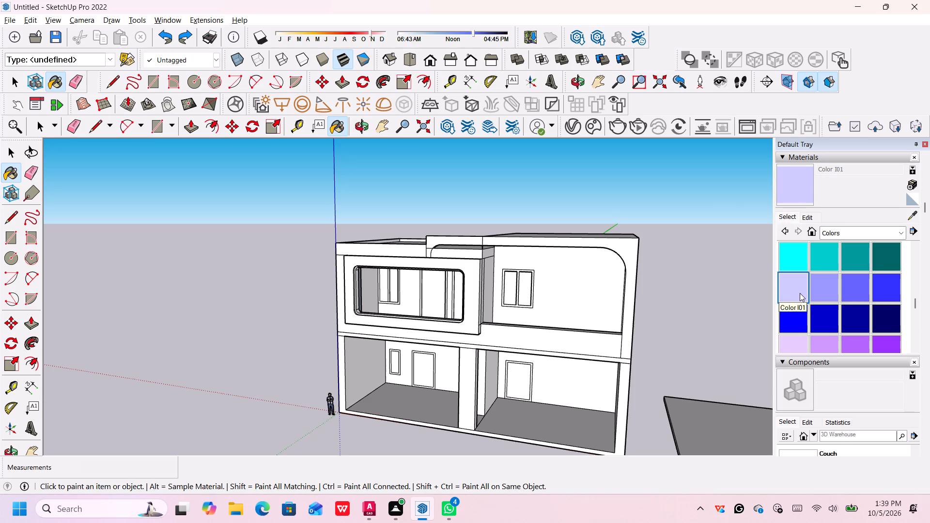
{"action": "scroll", "coordinate": [801, 316], "scroll_direction": "down", "scroll_amount": 1}
{"action": "scroll", "coordinate": [808, 295], "scroll_direction": "up", "scroll_amount": 1}
{"action": "scroll", "coordinate": [821, 292], "scroll_direction": "down", "scroll_amount": 1}
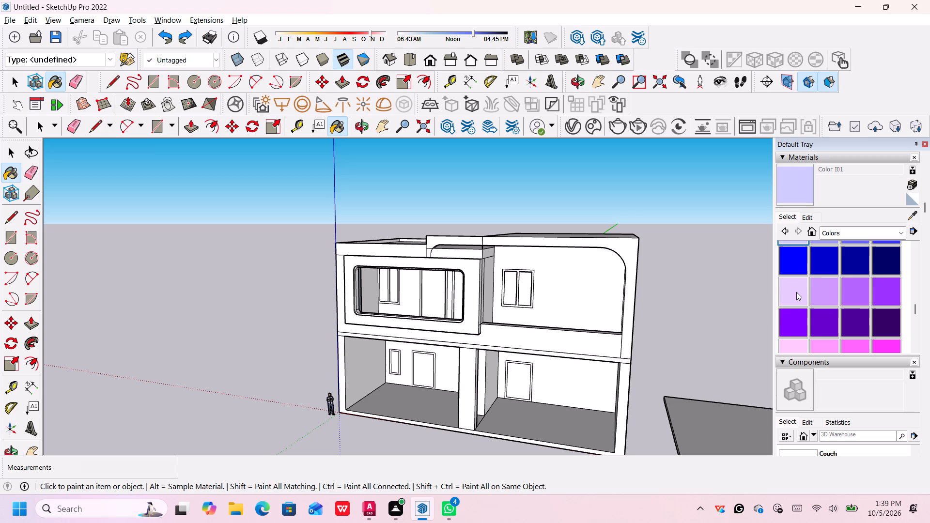
{"action": "left_click", "coordinate": [795, 291]}
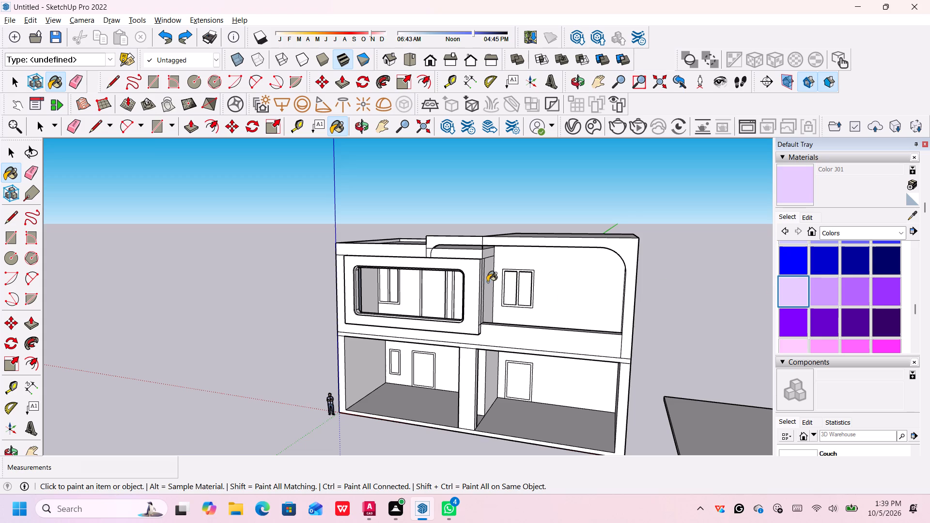
{"action": "left_click", "coordinate": [522, 340]}
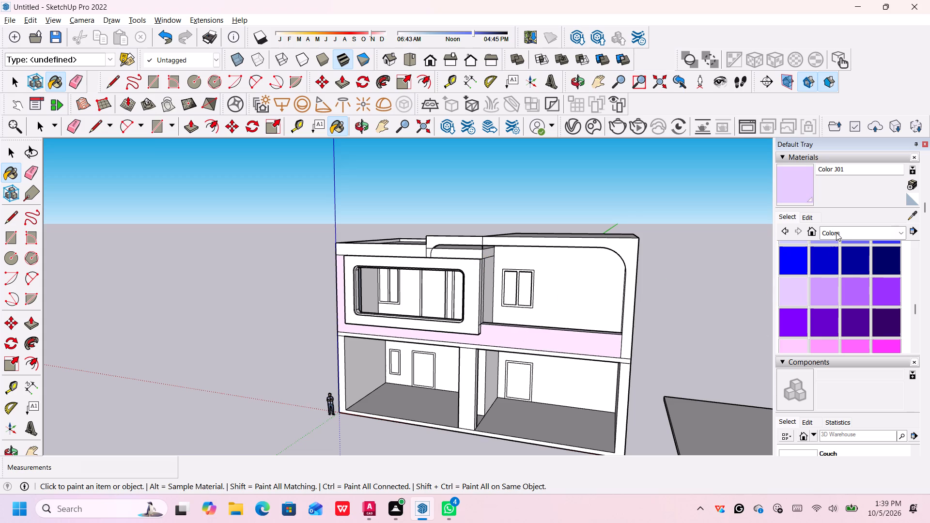
Edit Color J01 on the colour wheel to a light blue and darken it slightly for the painted facade band.
{"action": "left_click", "coordinate": [812, 215]}
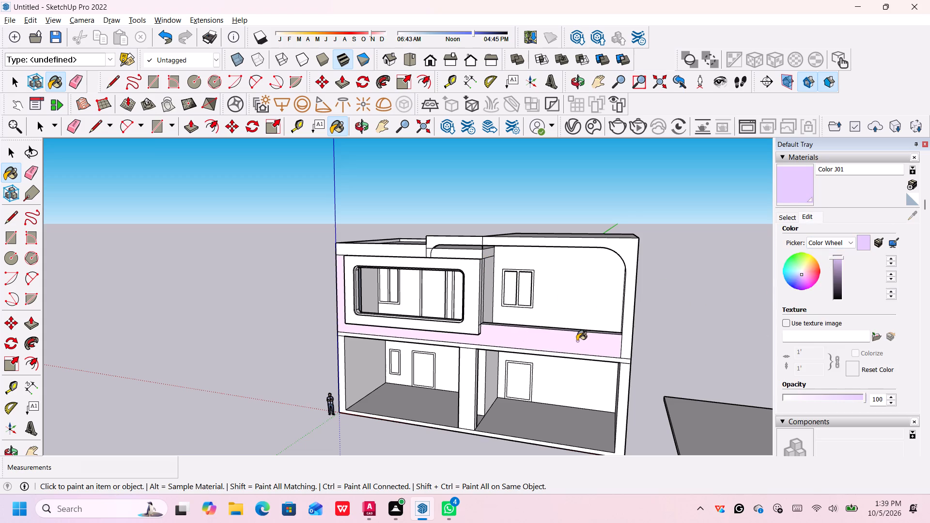
{"action": "left_click", "coordinate": [800, 274]}
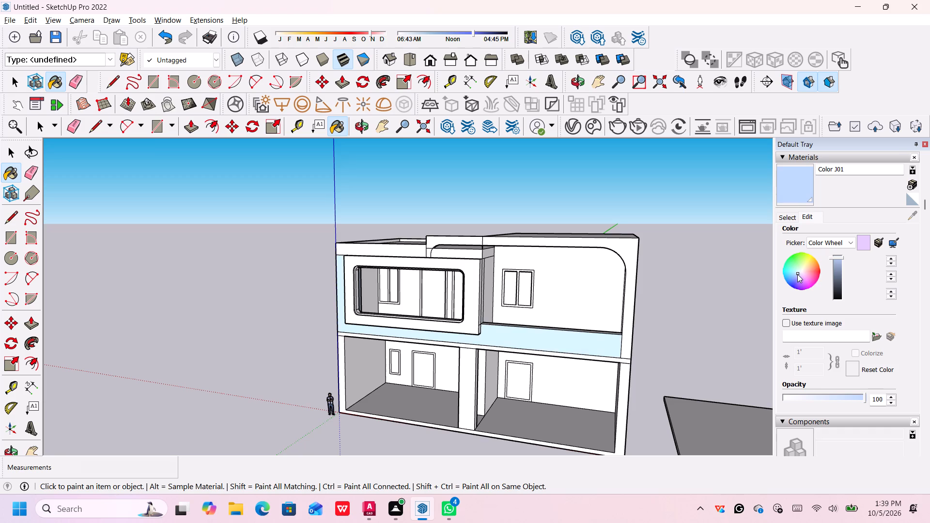
{"action": "left_click", "coordinate": [797, 273]}
{"action": "left_click", "coordinate": [580, 345]}
{"action": "double_click", "coordinate": [579, 344]}
{"action": "left_click", "coordinate": [839, 259]}
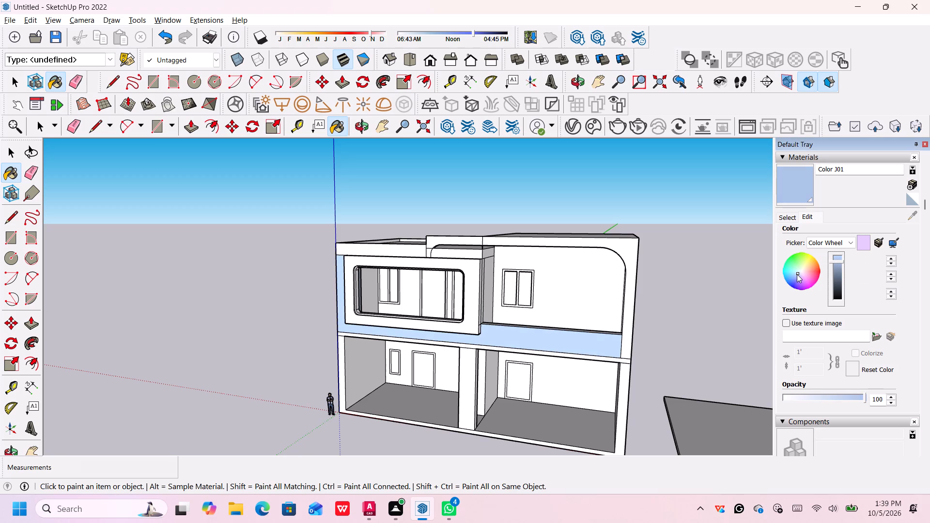
{"action": "scroll", "coordinate": [798, 273], "scroll_direction": "up", "scroll_amount": 2}
{"action": "scroll", "coordinate": [826, 270], "scroll_direction": "down", "scroll_amount": 1}
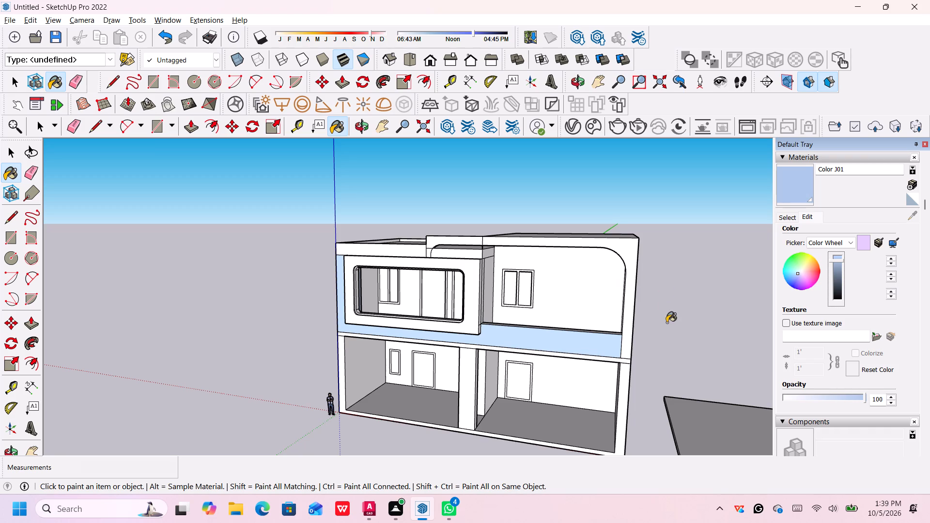
Paint the front faces of the raised roof frame around the rounded upper-storey opening with the light blue Color J01.
{"action": "middle_click_drag", "start_coordinate": [667, 326], "coordinate": [766, 314]}
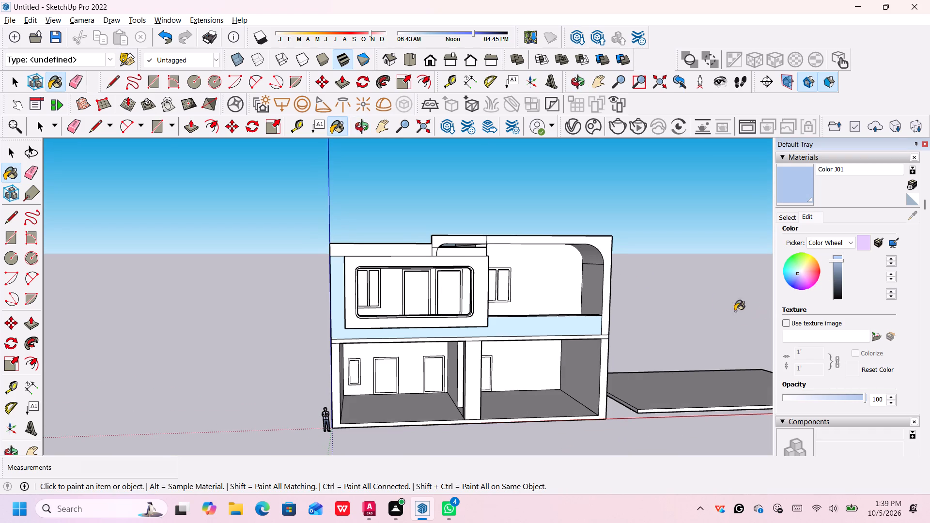
{"action": "middle_click_drag", "start_coordinate": [521, 320], "coordinate": [563, 312]}
{"action": "middle_click_drag", "start_coordinate": [563, 312], "coordinate": [575, 308]}
{"action": "middle_click", "coordinate": [580, 308]}
{"action": "middle_click_drag", "start_coordinate": [570, 308], "coordinate": [561, 308]}
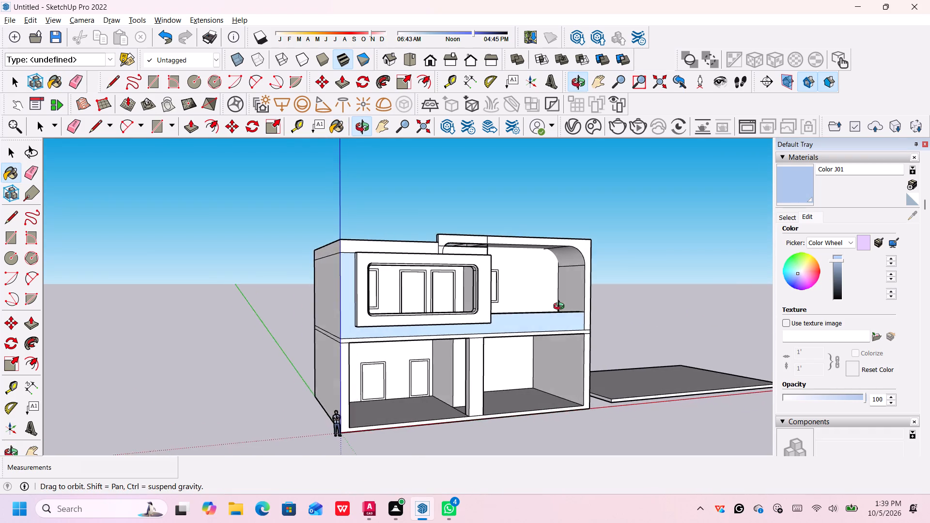
{"action": "middle_click_drag", "start_coordinate": [561, 308], "coordinate": [465, 327]}
{"action": "middle_click_drag", "start_coordinate": [517, 325], "coordinate": [569, 322]}
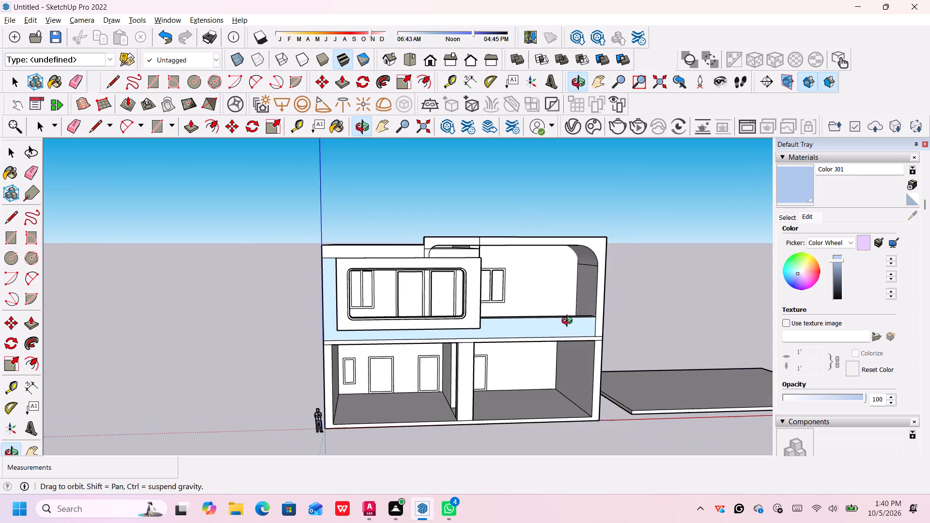
{"action": "middle_click_drag", "start_coordinate": [569, 322], "coordinate": [575, 322]}
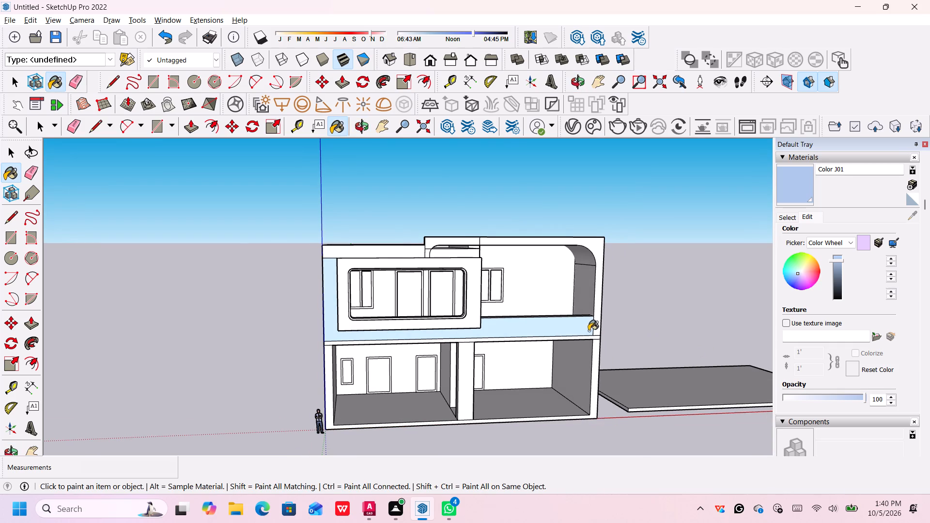
{"action": "left_click", "coordinate": [496, 240]}
{"action": "left_click", "coordinate": [465, 242]}
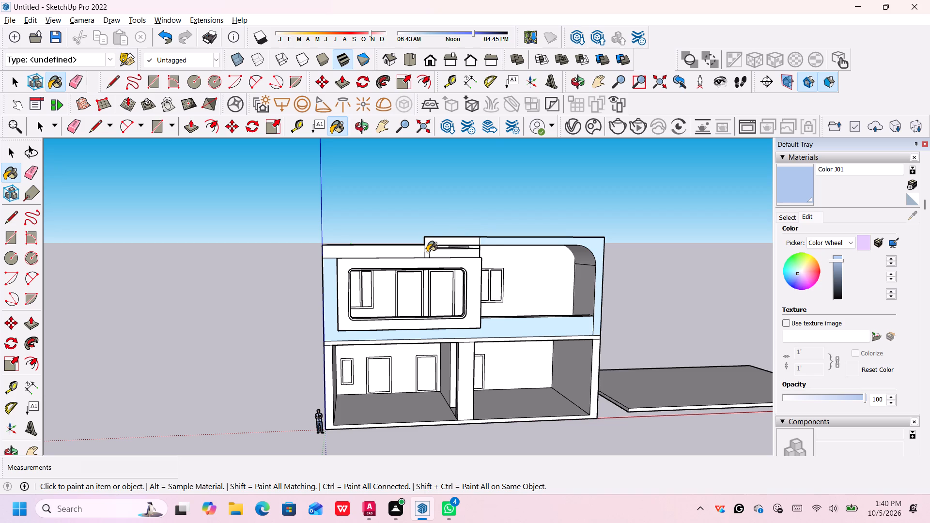
{"action": "left_click", "coordinate": [427, 250]}
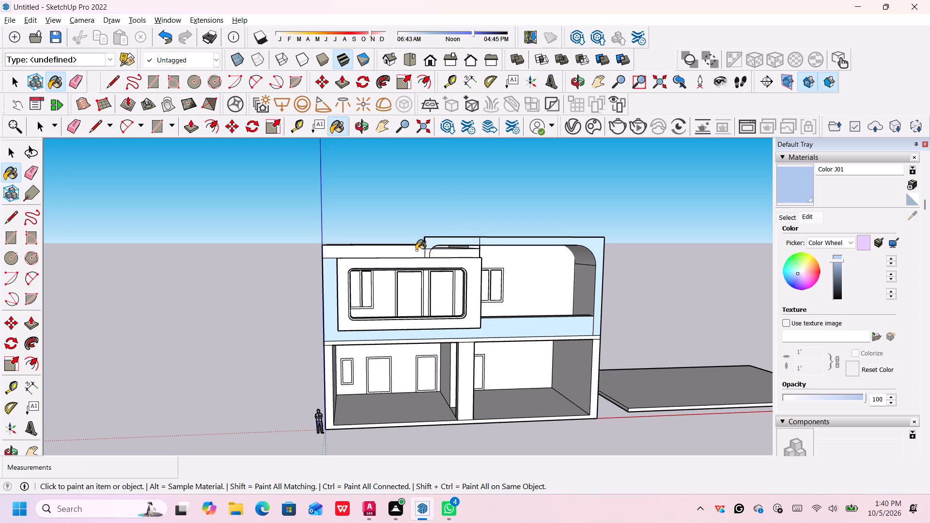
Paint the parapet front above the projecting window frame and the strip inside the raised roof frame with Color J01, undoing the last paint.
{"action": "left_click", "coordinate": [411, 250]}
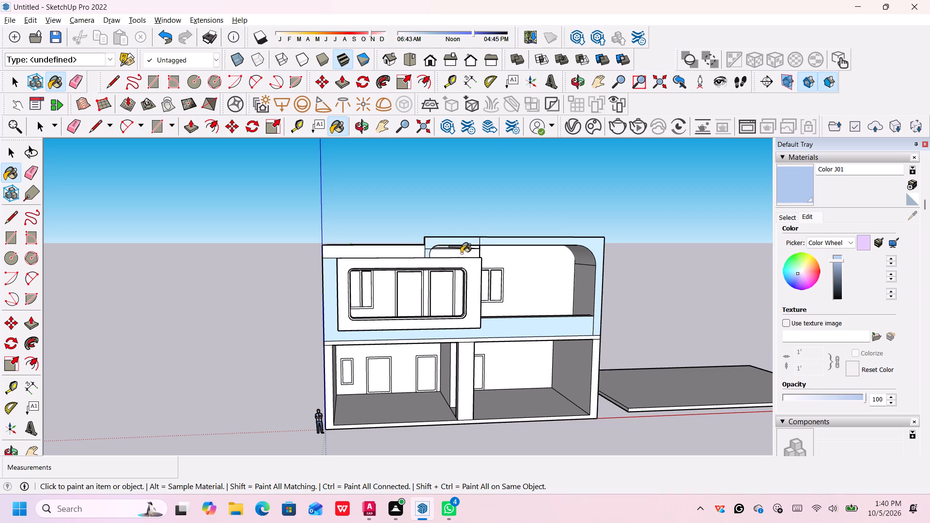
{"action": "left_click", "coordinate": [461, 252]}
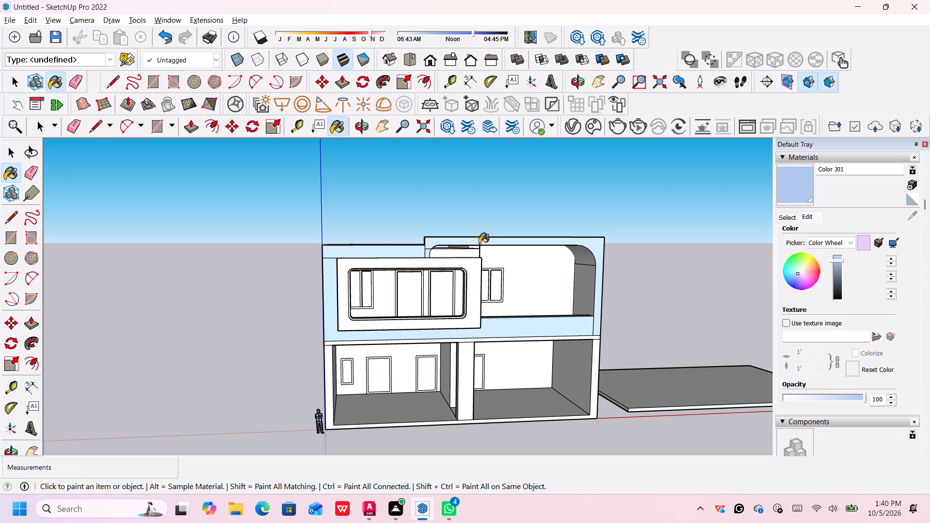
{"action": "left_click", "coordinate": [475, 246]}
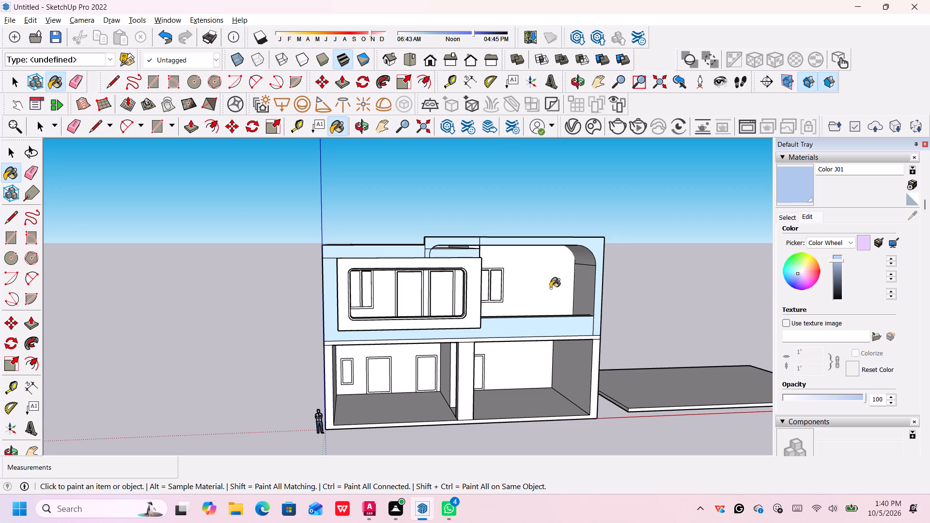
{"action": "key", "text": "ctrl+z"}
Paint the curved corner, side wall and ceiling inside the rounded upper-storey opening with Color J01.
{"action": "scroll", "coordinate": [464, 247], "scroll_direction": "up", "scroll_amount": 12}
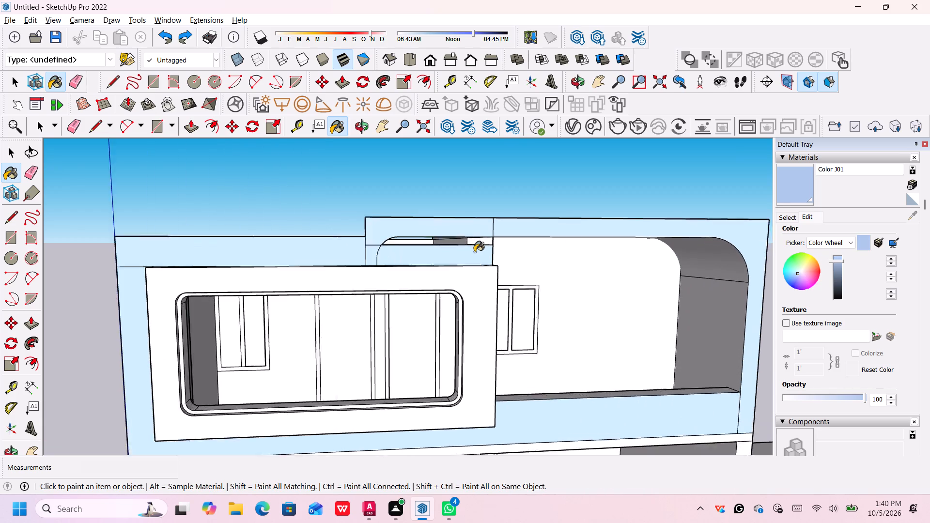
{"action": "scroll", "coordinate": [474, 252], "scroll_direction": "up", "scroll_amount": 10}
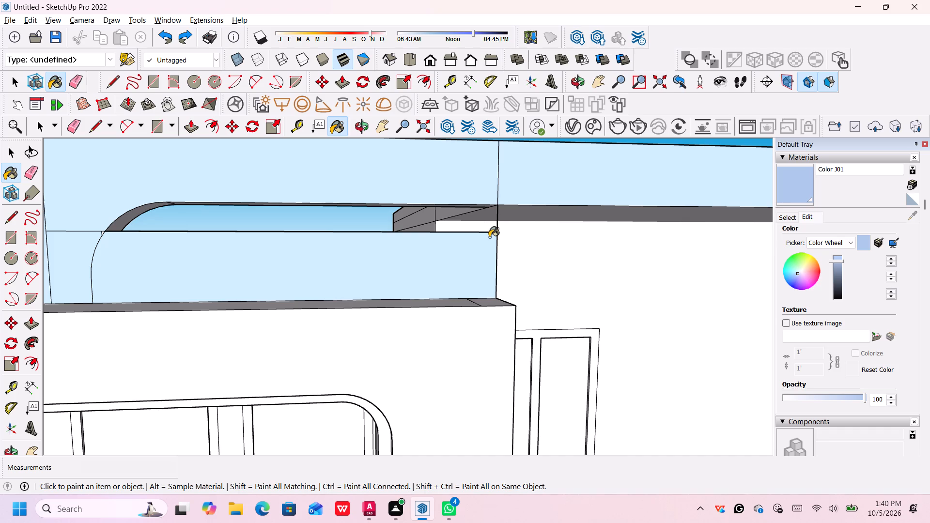
{"action": "scroll", "coordinate": [489, 237], "scroll_direction": "down", "scroll_amount": 17}
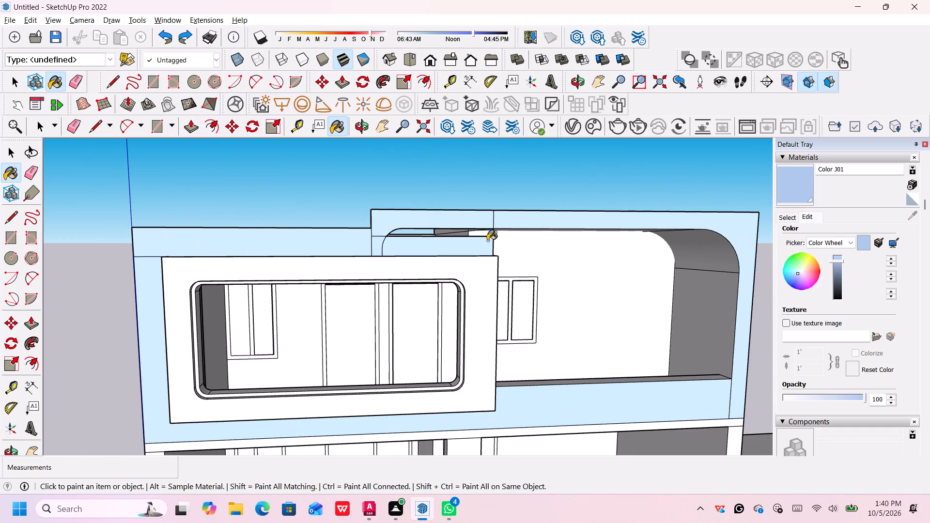
{"action": "middle_click_drag", "start_coordinate": [485, 242], "coordinate": [466, 264]}
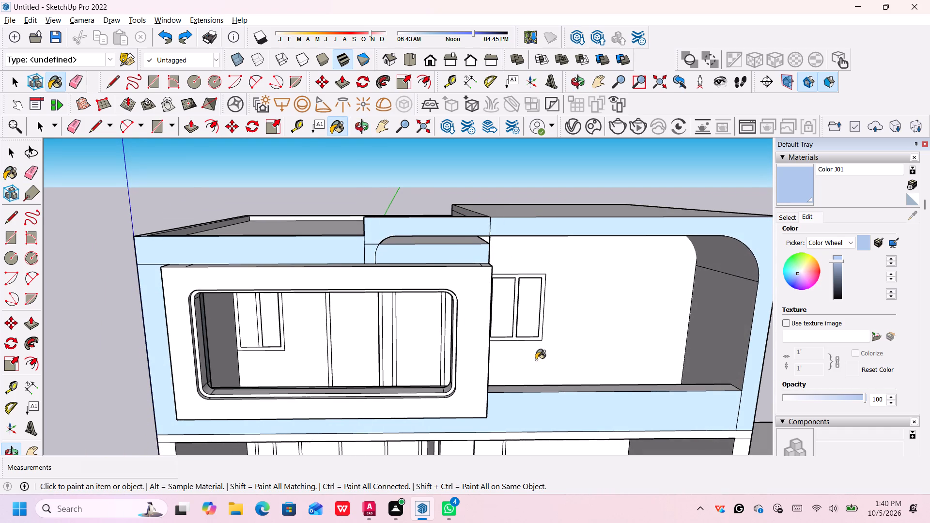
{"action": "middle_click_drag", "start_coordinate": [571, 417], "coordinate": [574, 367]}
{"action": "scroll", "coordinate": [579, 384], "scroll_direction": "down", "scroll_amount": 6}
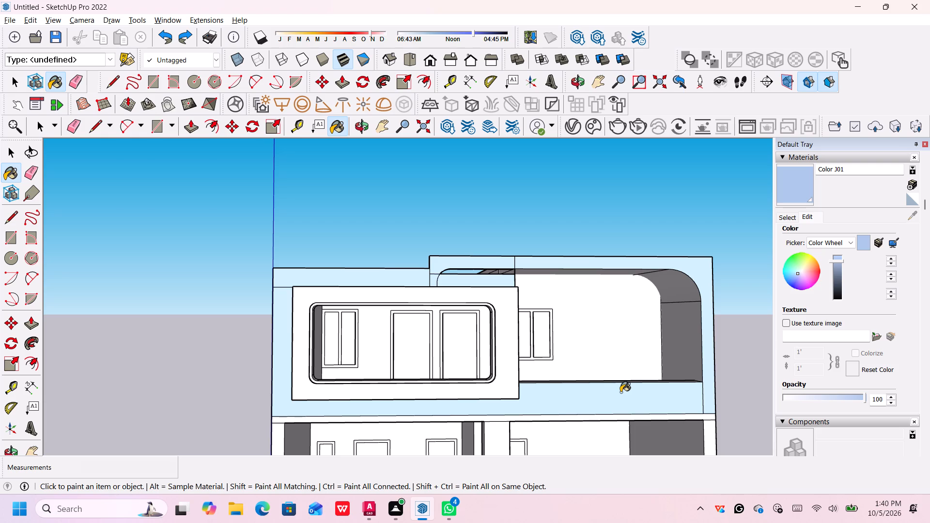
{"action": "scroll", "coordinate": [620, 395], "scroll_direction": "down", "scroll_amount": 3}
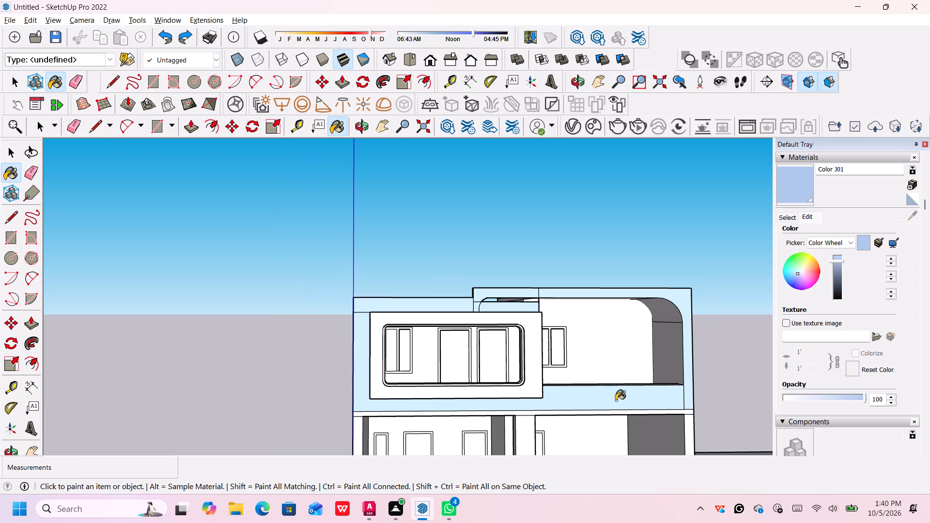
{"action": "left_click", "coordinate": [662, 312]}
{"action": "left_click", "coordinate": [671, 351]}
{"action": "middle_click_drag", "start_coordinate": [665, 349], "coordinate": [639, 269]}
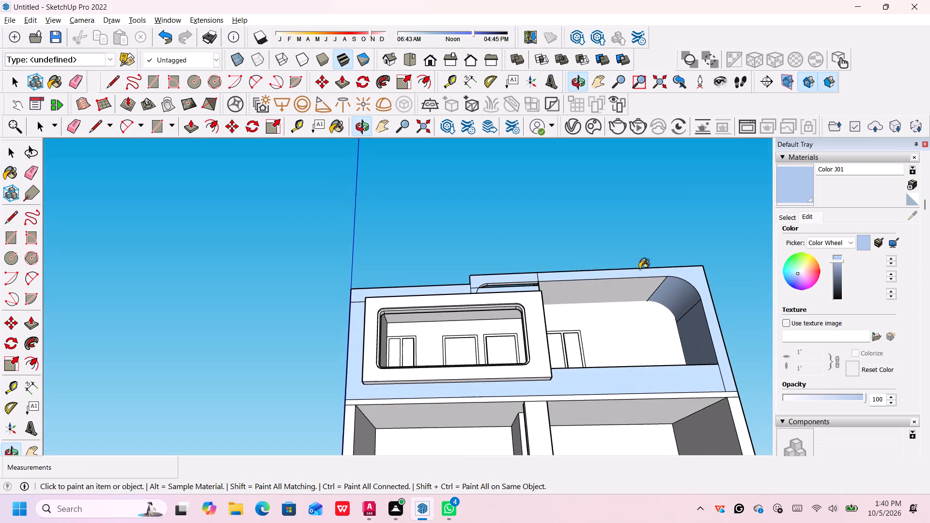
{"action": "left_click", "coordinate": [632, 292]}
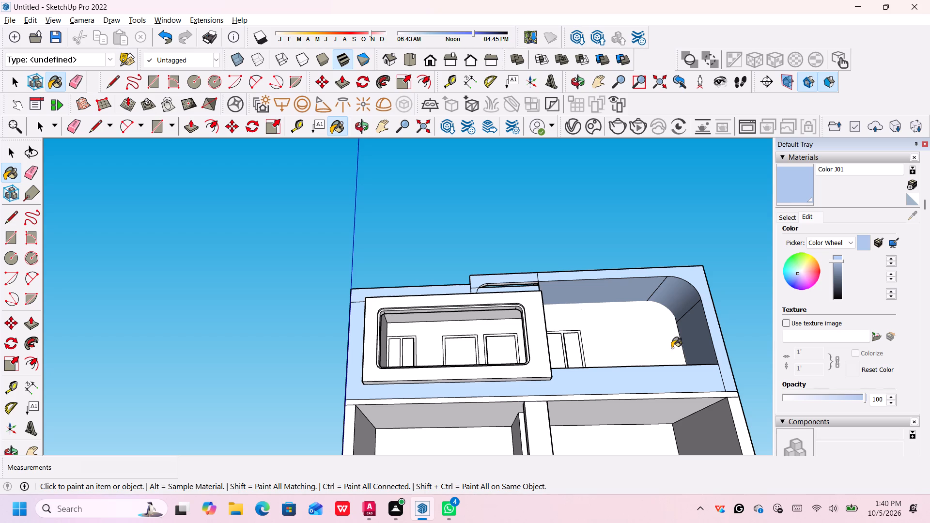
Paint the top face of the low wall at the bottom of the rounded upper-storey opening with Color J01.
{"action": "middle_click_drag", "start_coordinate": [678, 347], "coordinate": [696, 442]}
{"action": "middle_click", "coordinate": [696, 442]}
{"action": "middle_click_drag", "start_coordinate": [640, 363], "coordinate": [651, 414]}
{"action": "scroll", "coordinate": [616, 367], "scroll_direction": "up", "scroll_amount": 3}
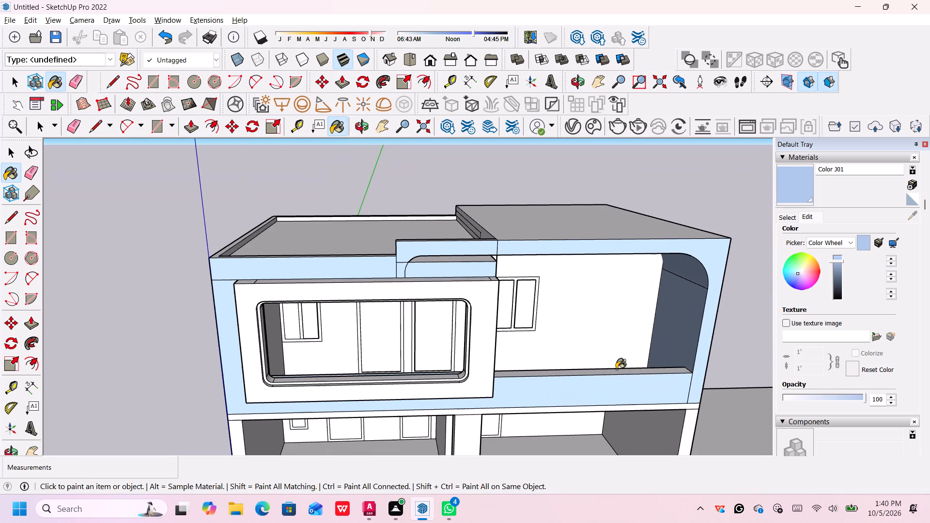
{"action": "scroll", "coordinate": [616, 369], "scroll_direction": "up", "scroll_amount": 1}
{"action": "left_click", "coordinate": [613, 372]}
Examine the painted upper storey and the whole facade from several angles and distances.
{"action": "scroll", "coordinate": [604, 372], "scroll_direction": "down", "scroll_amount": 3}
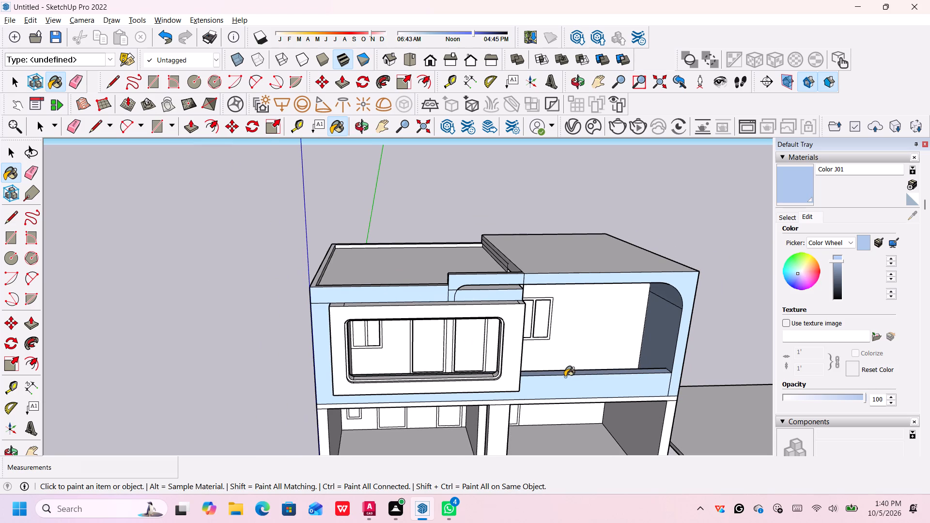
{"action": "middle_click_drag", "start_coordinate": [561, 379], "coordinate": [580, 374]}
{"action": "scroll", "coordinate": [581, 388], "scroll_direction": "up", "scroll_amount": 1}
{"action": "scroll", "coordinate": [581, 388], "scroll_direction": "down", "scroll_amount": 2}
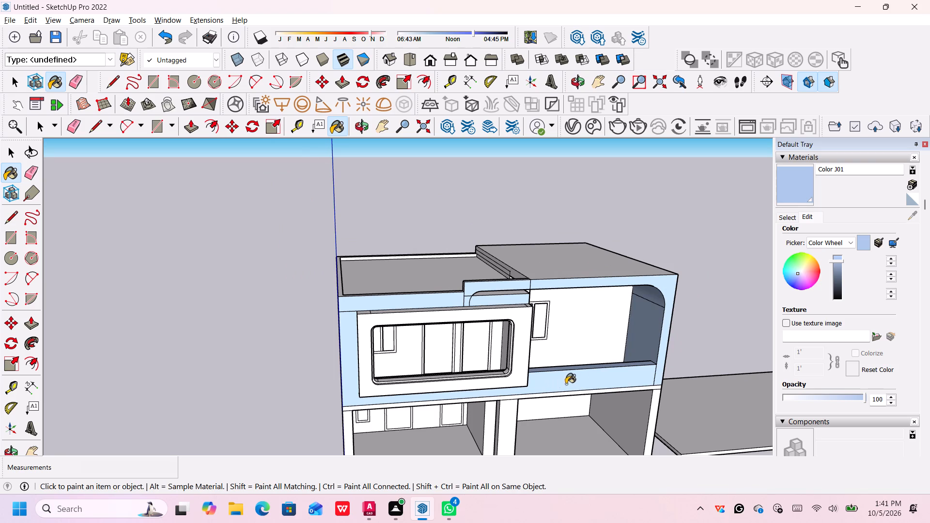
{"action": "scroll", "coordinate": [667, 382], "scroll_direction": "up", "scroll_amount": 2}
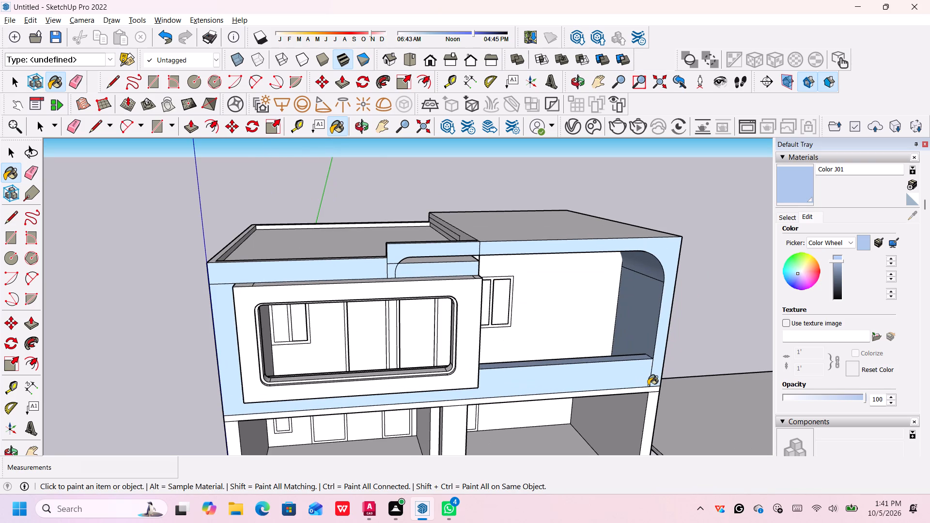
{"action": "middle_click_drag", "start_coordinate": [649, 385], "coordinate": [649, 386]}
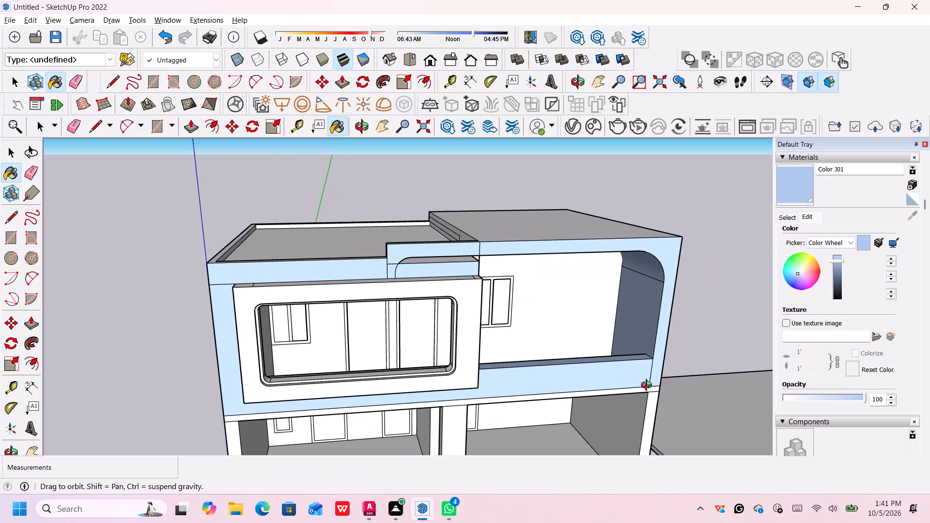
{"action": "middle_click_drag", "start_coordinate": [649, 386], "coordinate": [636, 378]}
{"action": "middle_click", "coordinate": [635, 378]}
{"action": "middle_click", "coordinate": [635, 377]}
{"action": "scroll", "coordinate": [642, 375], "scroll_direction": "down", "scroll_amount": 5}
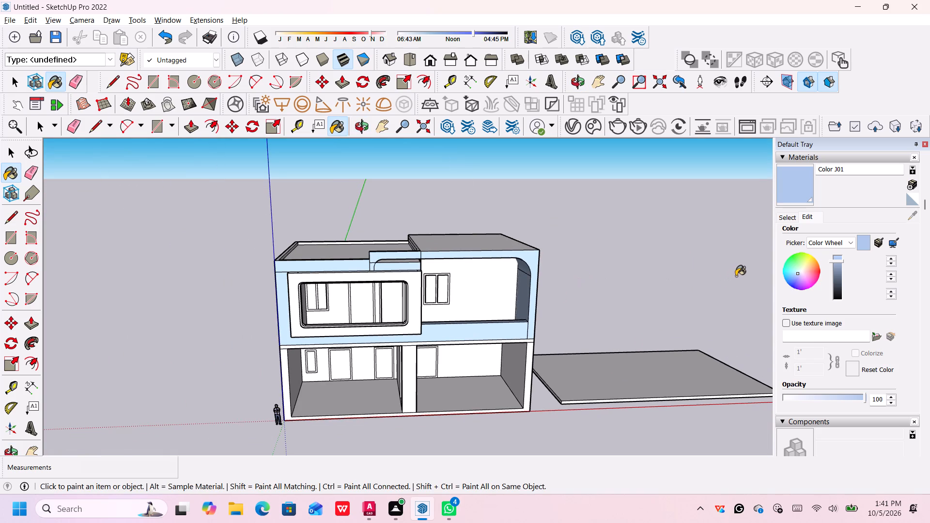
Paint the front face of the projecting upper-storey window frame with Color I01 from the Colors collection.
{"action": "left_click", "coordinate": [790, 218]}
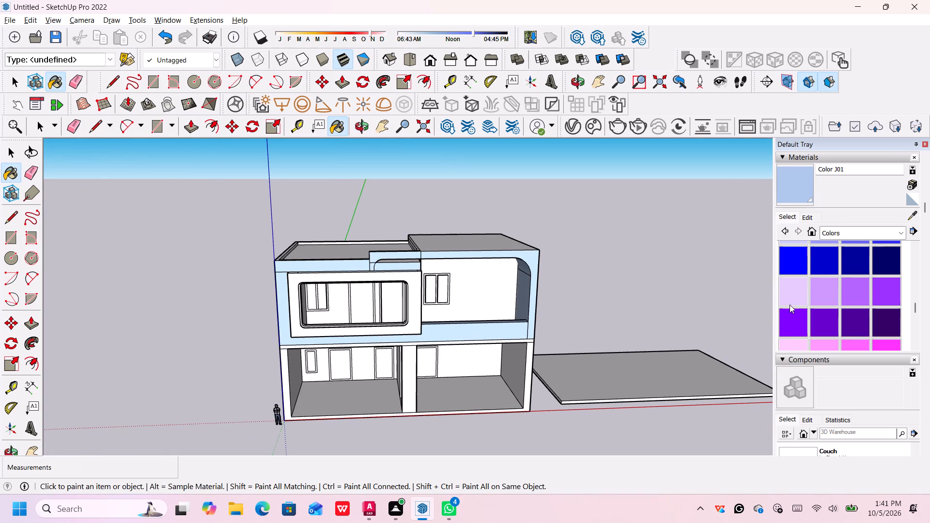
{"action": "scroll", "coordinate": [804, 309], "scroll_direction": "down", "scroll_amount": 2}
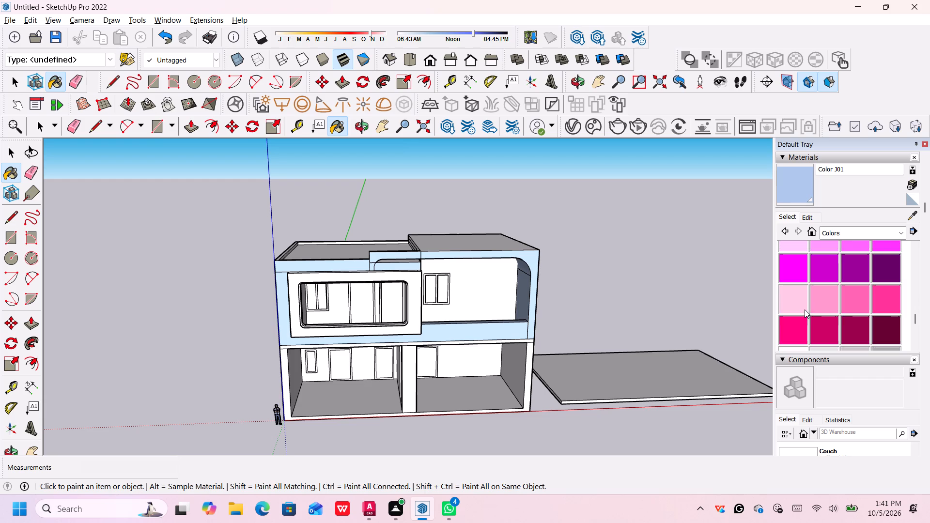
{"action": "scroll", "coordinate": [793, 291], "scroll_direction": "up", "scroll_amount": 2}
{"action": "scroll", "coordinate": [793, 291], "scroll_direction": "down", "scroll_amount": 1}
{"action": "scroll", "coordinate": [793, 291], "scroll_direction": "up", "scroll_amount": 1}
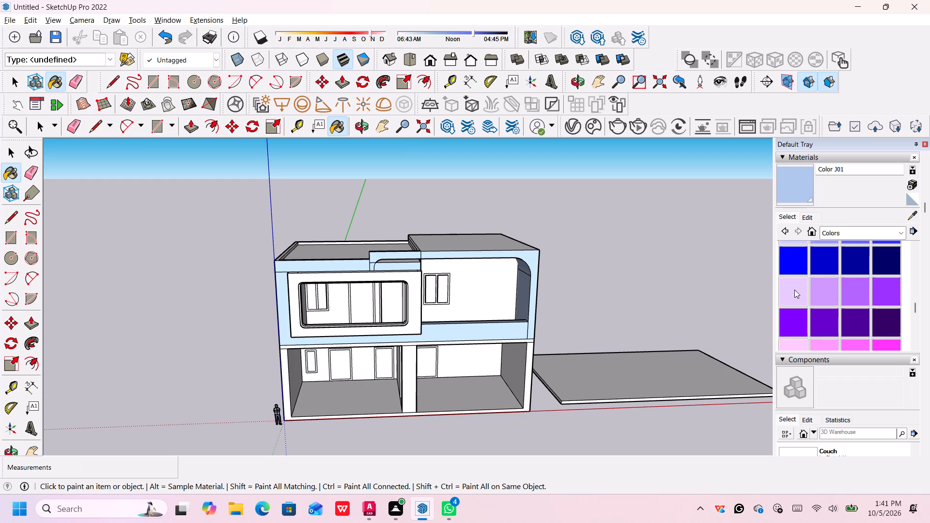
{"action": "scroll", "coordinate": [794, 290], "scroll_direction": "up", "scroll_amount": 1}
{"action": "left_click", "coordinate": [794, 290]}
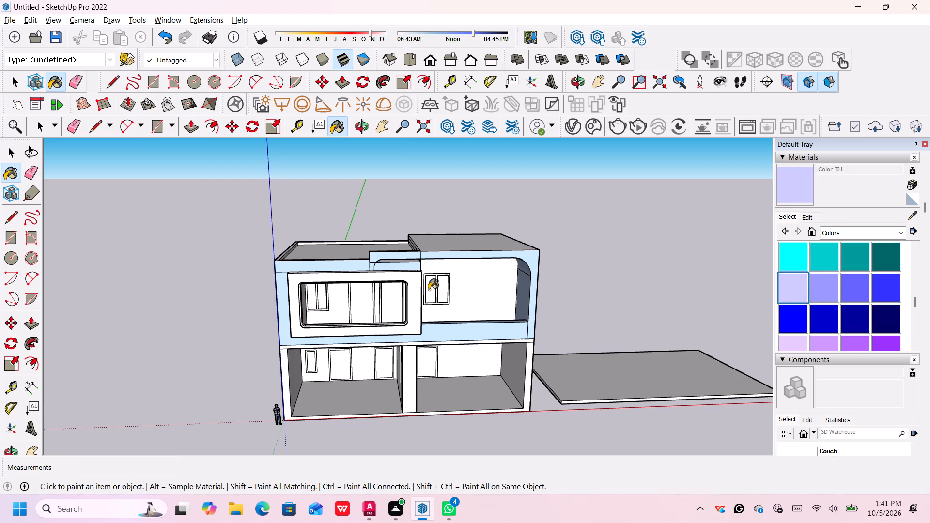
{"action": "left_click", "coordinate": [416, 292]}
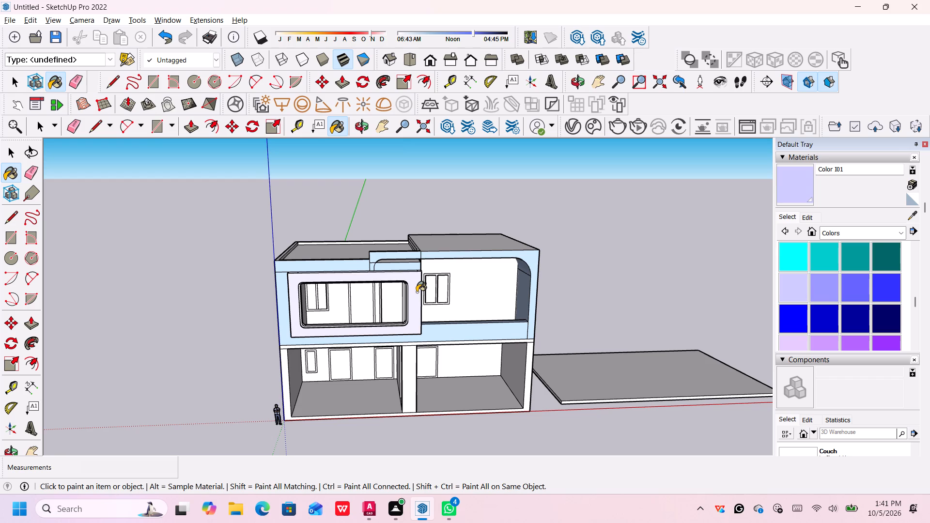
Edit Color I01 on the colour wheel to a light blue and darken it for the projecting window frame.
{"action": "left_click", "coordinate": [809, 216]}
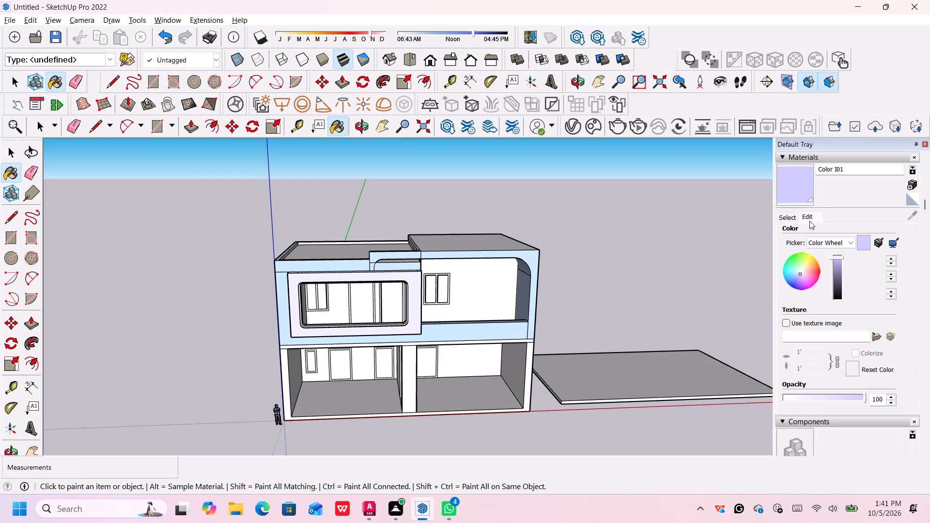
{"action": "left_click", "coordinate": [798, 276]}
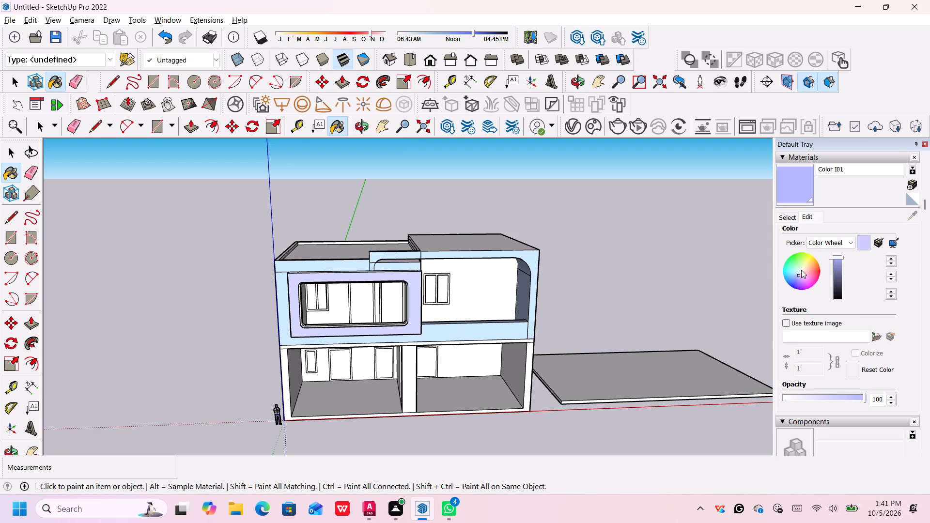
{"action": "left_click", "coordinate": [797, 274]}
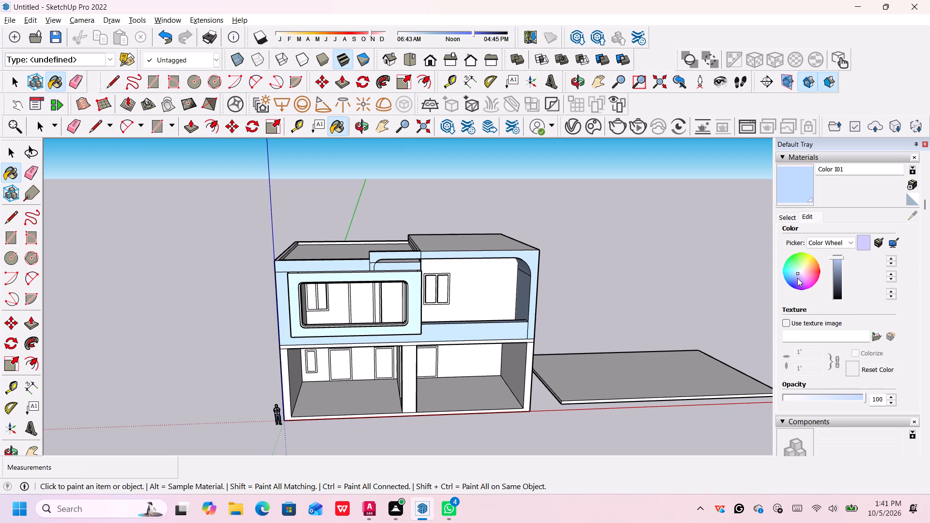
{"action": "left_click_drag", "start_coordinate": [839, 260], "coordinate": [841, 267]}
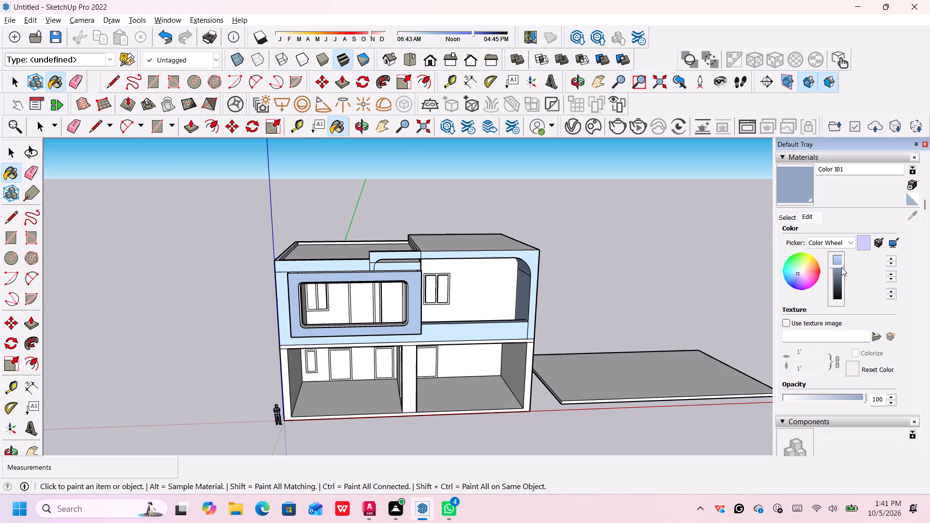
{"action": "left_click_drag", "start_coordinate": [841, 267], "coordinate": [841, 267]}
Paint the outer reveal of the projecting window frame's opening with Color I01 at the lower-left corner, bottom edge and left side.
{"action": "scroll", "coordinate": [366, 309], "scroll_direction": "up", "scroll_amount": 6}
{"action": "middle_click_drag", "start_coordinate": [357, 330], "coordinate": [319, 307]}
{"action": "middle_click", "coordinate": [319, 307]}
{"action": "scroll", "coordinate": [241, 322], "scroll_direction": "up", "scroll_amount": 3}
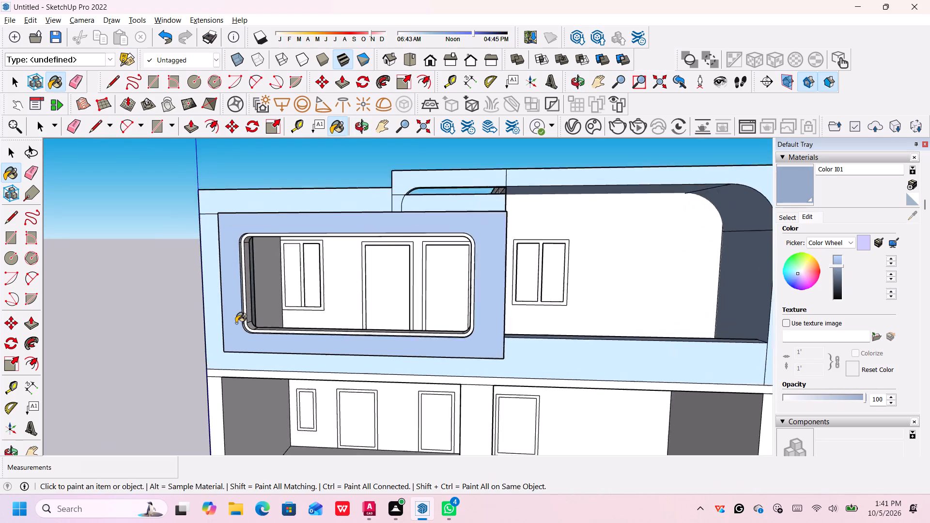
{"action": "scroll", "coordinate": [236, 323], "scroll_direction": "up", "scroll_amount": 10}
{"action": "middle_click_drag", "start_coordinate": [248, 335], "coordinate": [244, 346]}
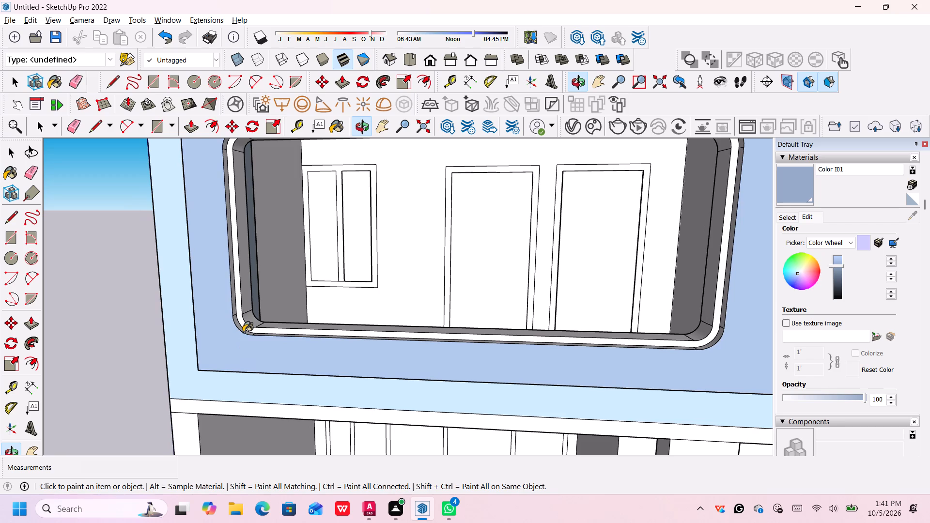
{"action": "left_click", "coordinate": [243, 333]}
{"action": "scroll", "coordinate": [239, 326], "scroll_direction": "up", "scroll_amount": 13}
{"action": "left_click", "coordinate": [240, 325]}
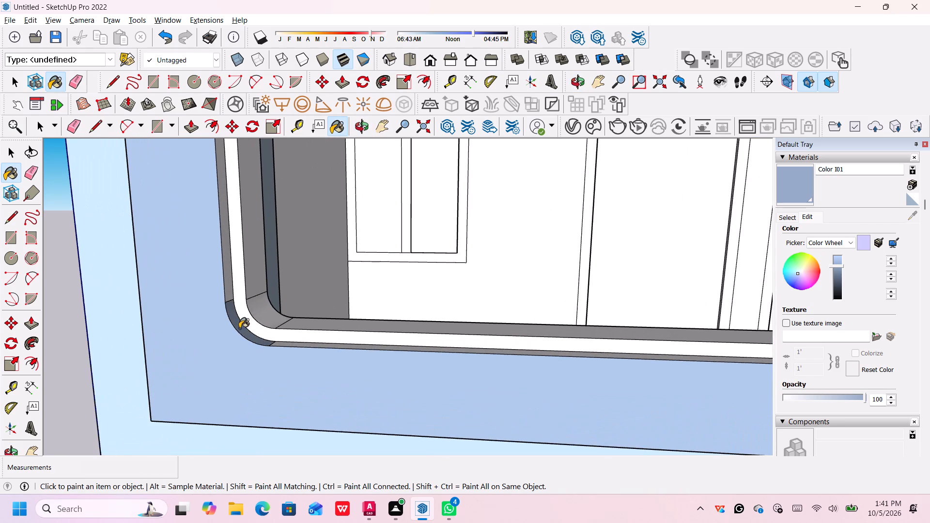
{"action": "left_click", "coordinate": [295, 344]}
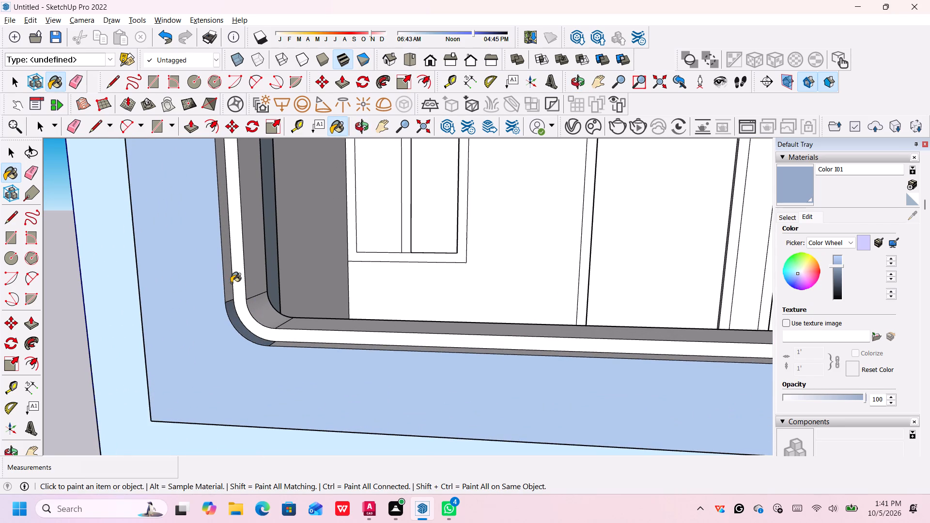
{"action": "left_click", "coordinate": [229, 283]}
Paint the lower-right corner and right side of the window opening's outer reveal with Color I01.
{"action": "scroll", "coordinate": [316, 280], "scroll_direction": "down", "scroll_amount": 11}
{"action": "middle_click_drag", "start_coordinate": [378, 275], "coordinate": [422, 286]}
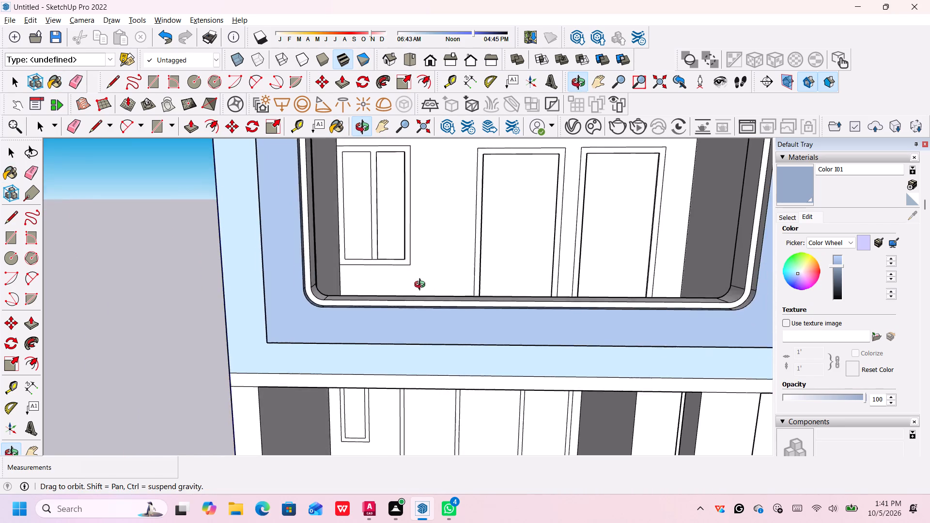
{"action": "middle_click_drag", "start_coordinate": [422, 286], "coordinate": [553, 281]}
{"action": "scroll", "coordinate": [646, 255], "scroll_direction": "up", "scroll_amount": 4}
{"action": "scroll", "coordinate": [607, 273], "scroll_direction": "up", "scroll_amount": 3}
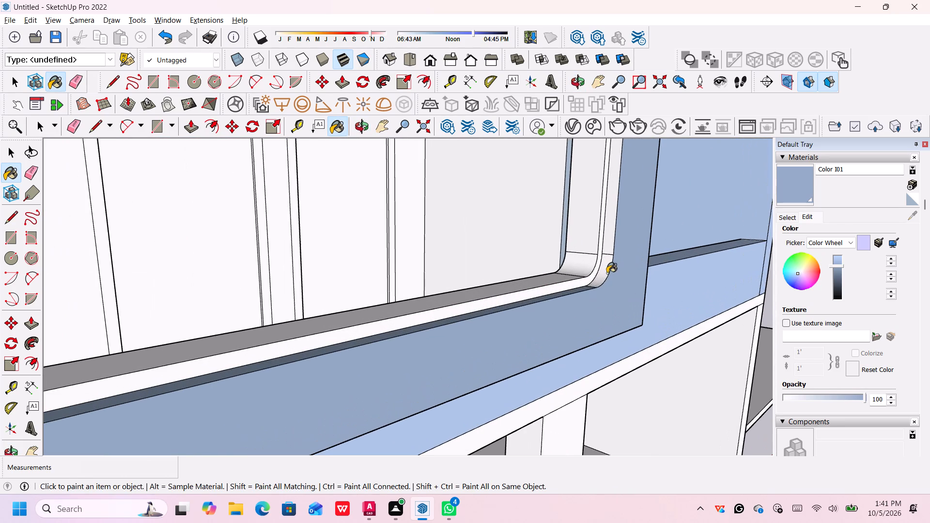
{"action": "left_click", "coordinate": [605, 273]}
{"action": "left_click", "coordinate": [611, 236]}
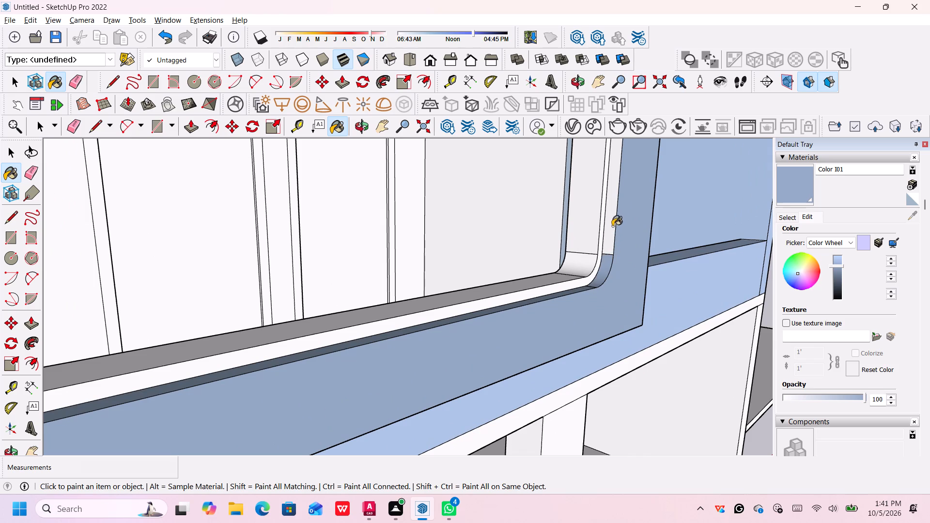
Paint the upper-right corner and top edge of the projecting window opening's outer reveal with Color I01.
{"action": "scroll", "coordinate": [616, 214], "scroll_direction": "down", "scroll_amount": 5}
{"action": "scroll", "coordinate": [618, 213], "scroll_direction": "up", "scroll_amount": 1}
{"action": "middle_click_drag", "start_coordinate": [619, 213], "coordinate": [651, 159]}
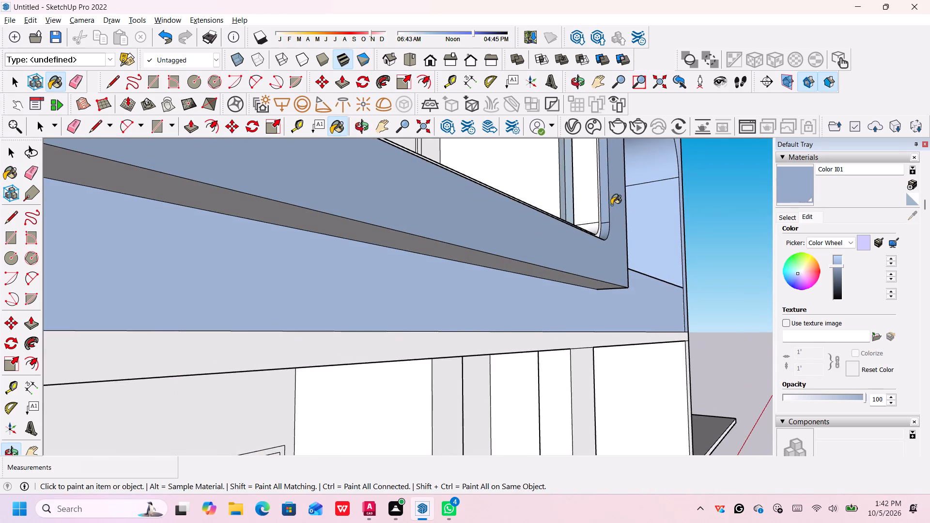
{"action": "scroll", "coordinate": [611, 205], "scroll_direction": "down", "scroll_amount": 12}
{"action": "middle_click_drag", "start_coordinate": [622, 185], "coordinate": [595, 184]}
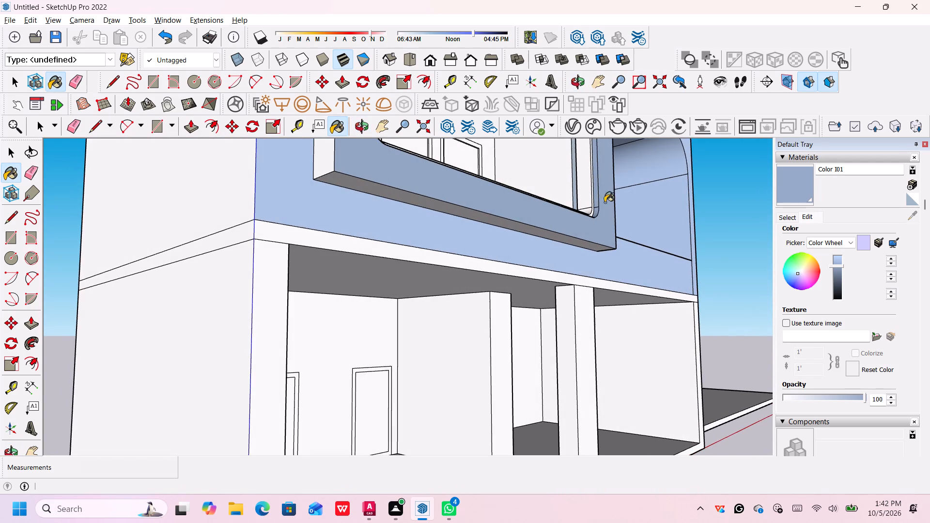
{"action": "middle_click_drag", "start_coordinate": [612, 212], "coordinate": [627, 201]}
{"action": "middle_click_drag", "start_coordinate": [616, 215], "coordinate": [613, 241], "text": "shift"}
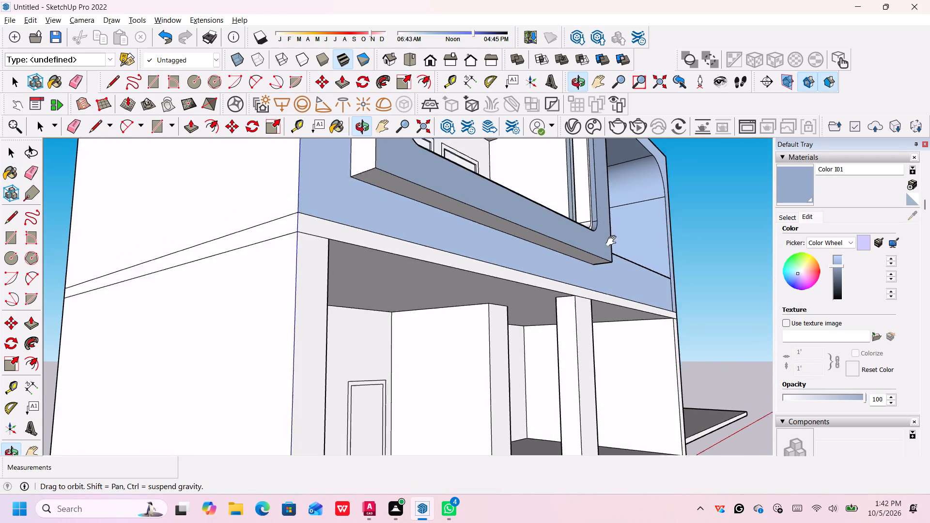
{"action": "middle_click_drag", "start_coordinate": [613, 241], "coordinate": [613, 342], "text": "shift"}
{"action": "scroll", "coordinate": [583, 313], "scroll_direction": "up", "scroll_amount": 7}
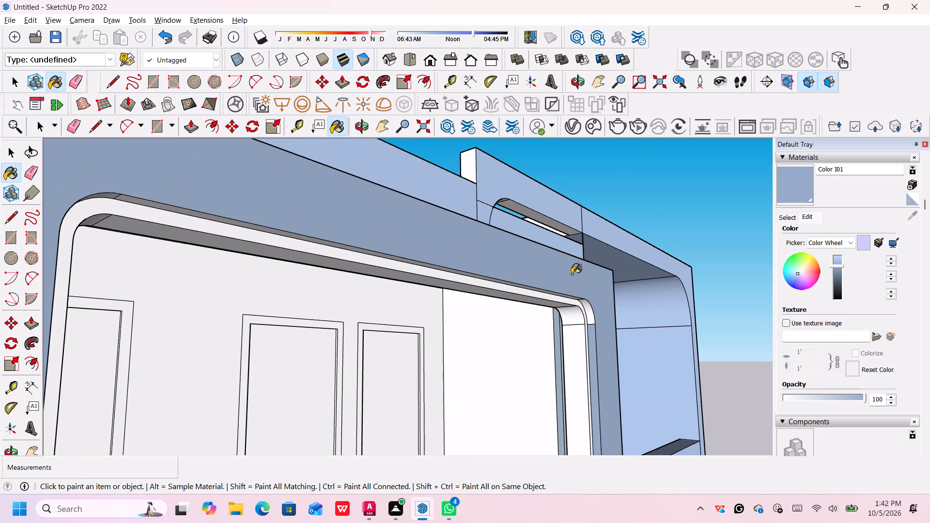
{"action": "middle_click_drag", "start_coordinate": [579, 333], "coordinate": [569, 275]}
{"action": "scroll", "coordinate": [585, 306], "scroll_direction": "up", "scroll_amount": 5}
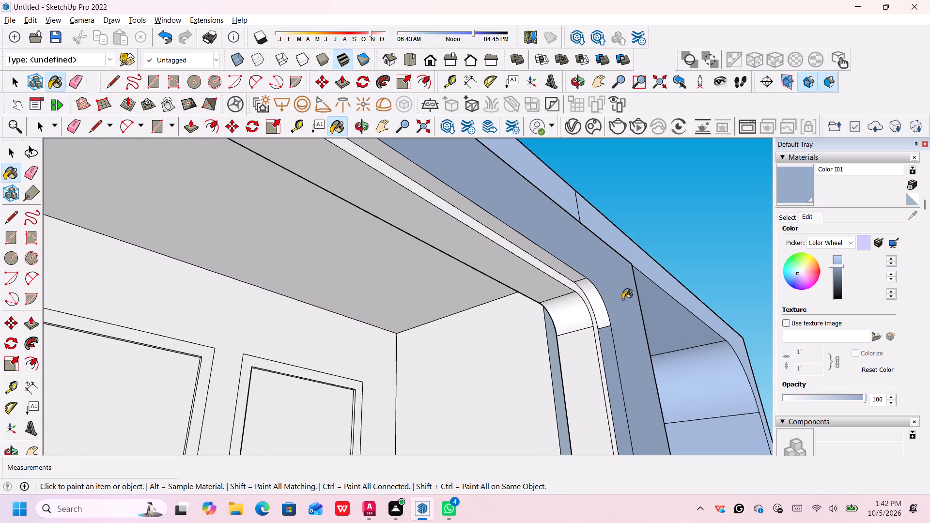
{"action": "left_click", "coordinate": [600, 305]}
{"action": "left_click", "coordinate": [556, 267]}
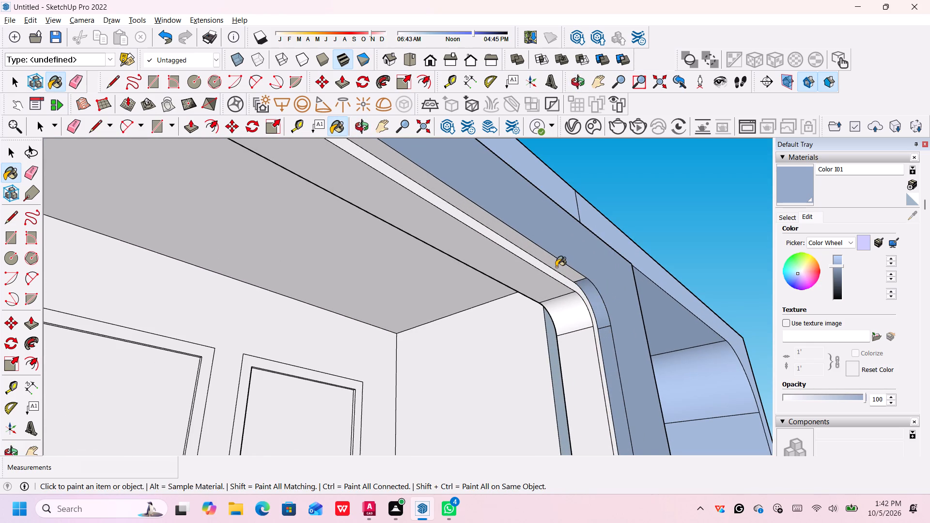
Paint the upper-left corner of the projecting window opening's outer reveal with Color I01.
{"action": "scroll", "coordinate": [572, 267], "scroll_direction": "down", "scroll_amount": 4}
{"action": "middle_click_drag", "start_coordinate": [602, 294], "coordinate": [339, 327]}
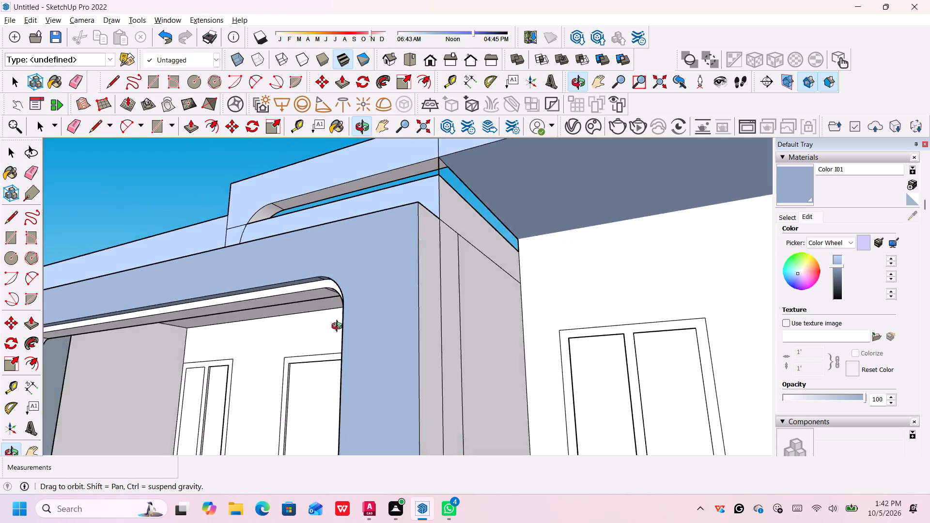
{"action": "middle_click_drag", "start_coordinate": [339, 327], "coordinate": [287, 338]}
{"action": "scroll", "coordinate": [101, 357], "scroll_direction": "up", "scroll_amount": 7}
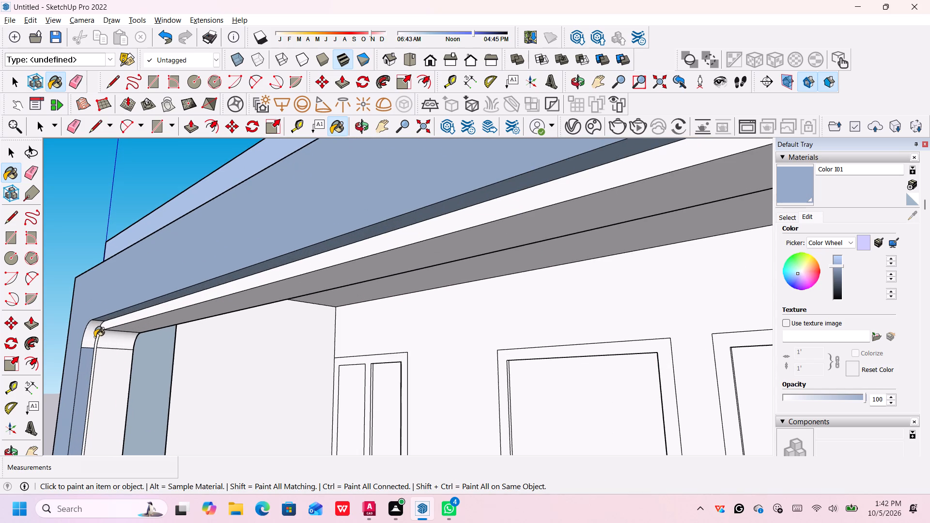
{"action": "left_click", "coordinate": [90, 335]}
Paint the front faces of the ground storey's outer frame and central column with the original Color I01 from the Colors collection.
{"action": "scroll", "coordinate": [207, 365], "scroll_direction": "down", "scroll_amount": 4}
{"action": "middle_click_drag", "start_coordinate": [213, 388], "coordinate": [215, 389]}
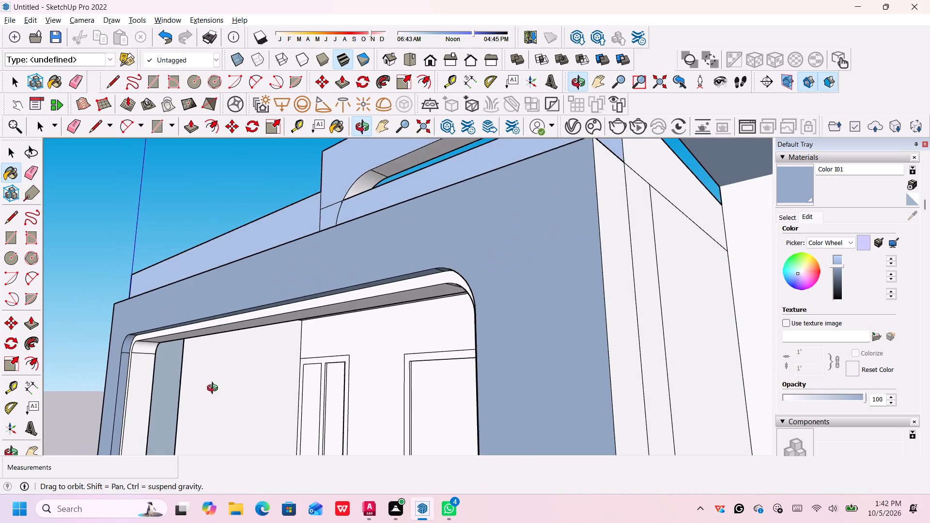
{"action": "middle_click_drag", "start_coordinate": [215, 389], "coordinate": [312, 411]}
{"action": "scroll", "coordinate": [465, 391], "scroll_direction": "down", "scroll_amount": 20}
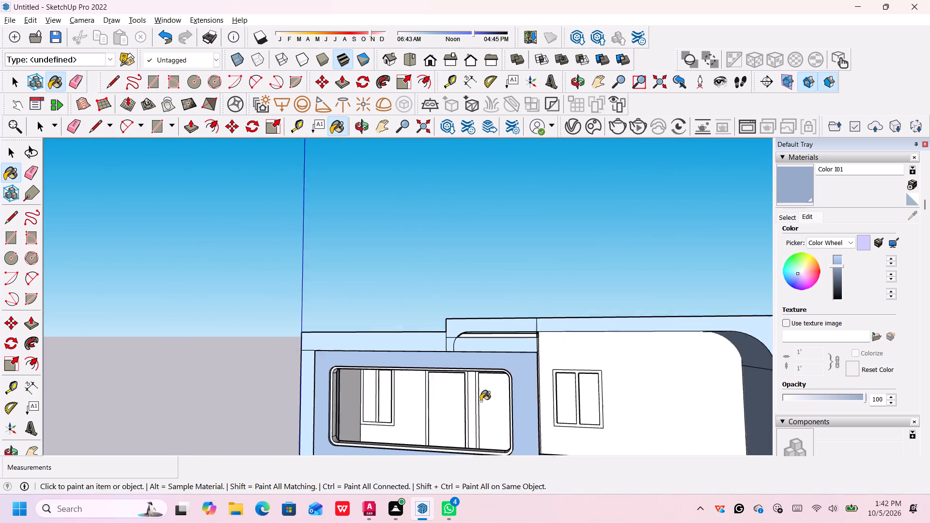
{"action": "scroll", "coordinate": [480, 401], "scroll_direction": "down", "scroll_amount": 1}
{"action": "middle_click_drag", "start_coordinate": [483, 404], "coordinate": [499, 456]}
{"action": "scroll", "coordinate": [544, 419], "scroll_direction": "down", "scroll_amount": 4}
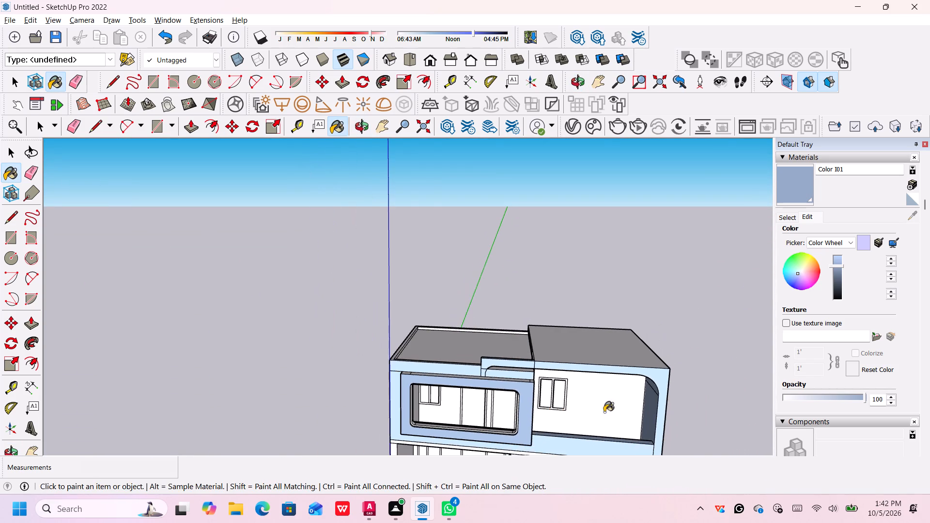
{"action": "scroll", "coordinate": [639, 427], "scroll_direction": "down", "scroll_amount": 2}
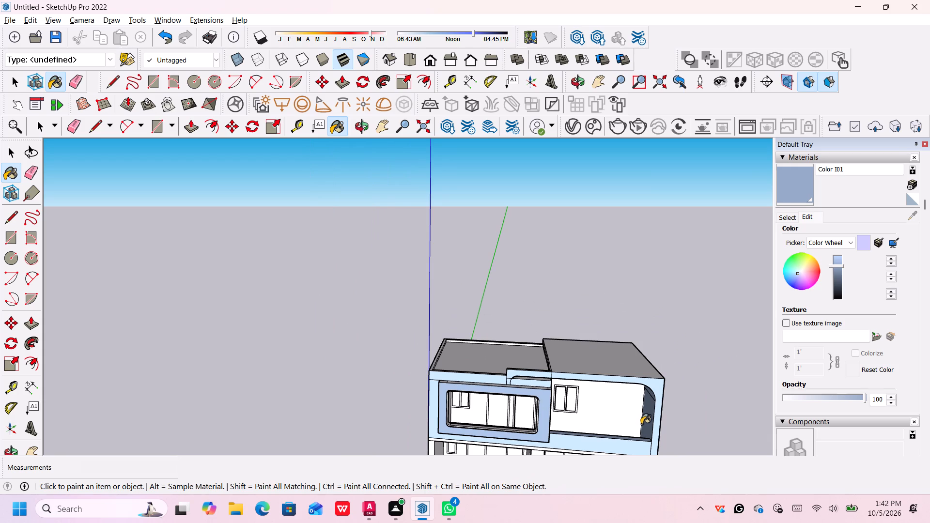
{"action": "scroll", "coordinate": [650, 413], "scroll_direction": "down", "scroll_amount": 3}
{"action": "middle_click_drag", "start_coordinate": [691, 435], "coordinate": [691, 429]}
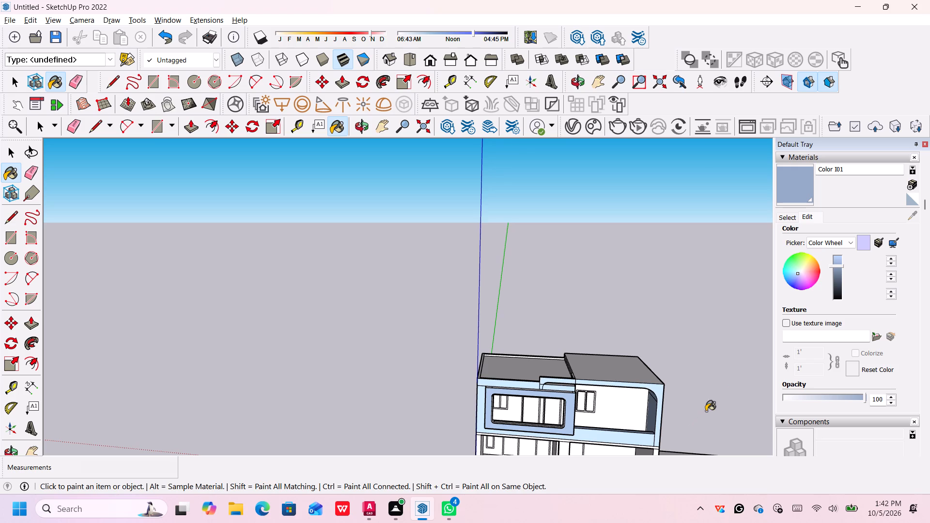
{"action": "left_click", "coordinate": [795, 215]}
{"action": "scroll", "coordinate": [640, 386], "scroll_direction": "down", "scroll_amount": 4}
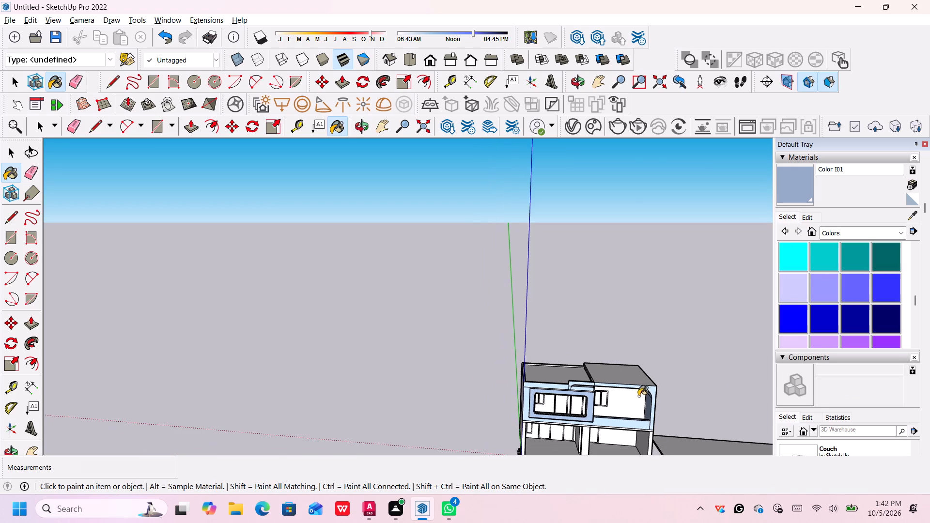
{"action": "middle_click_drag", "start_coordinate": [631, 455], "coordinate": [619, 446]}
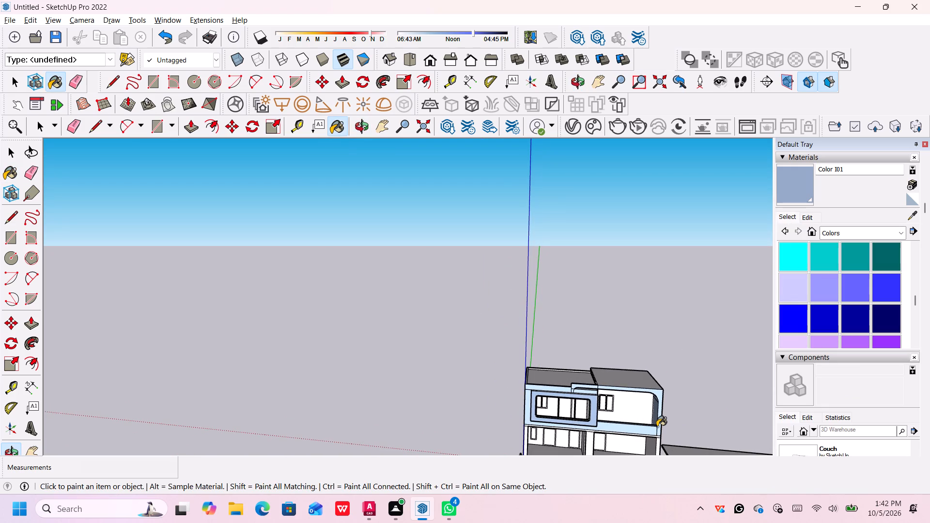
{"action": "middle_click_drag", "start_coordinate": [658, 427], "coordinate": [621, 301], "text": "shift"}
{"action": "scroll", "coordinate": [563, 320], "scroll_direction": "up", "scroll_amount": 7}
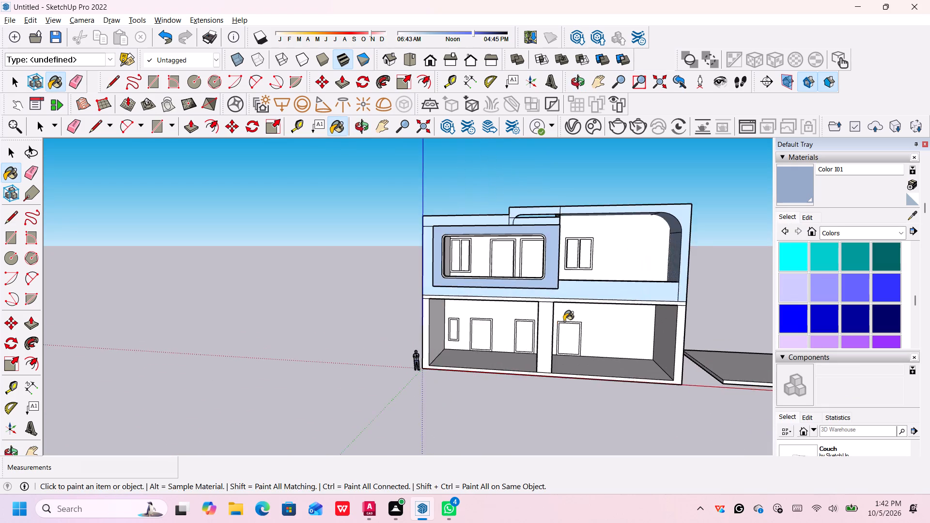
{"action": "scroll", "coordinate": [564, 321], "scroll_direction": "up", "scroll_amount": 8}
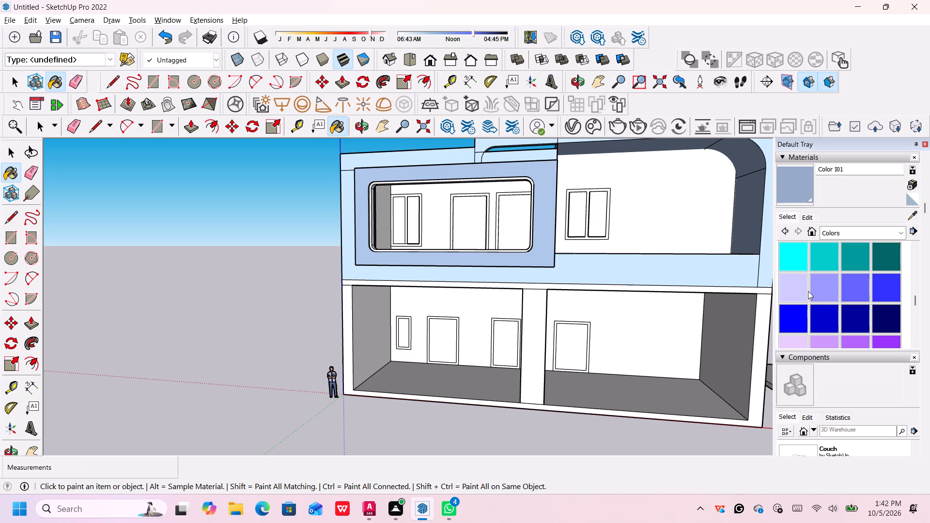
{"action": "left_click", "coordinate": [795, 288]}
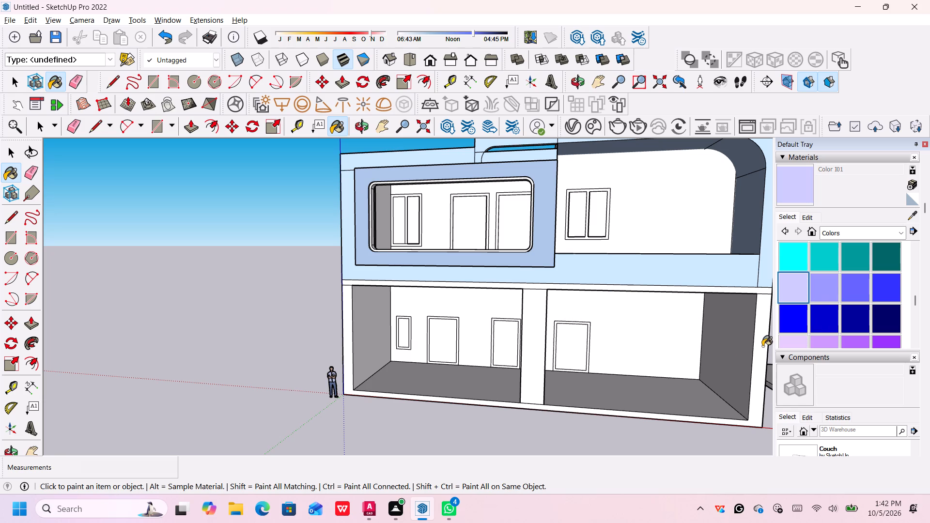
{"action": "left_click", "coordinate": [763, 346]}
{"action": "left_click", "coordinate": [530, 338]}
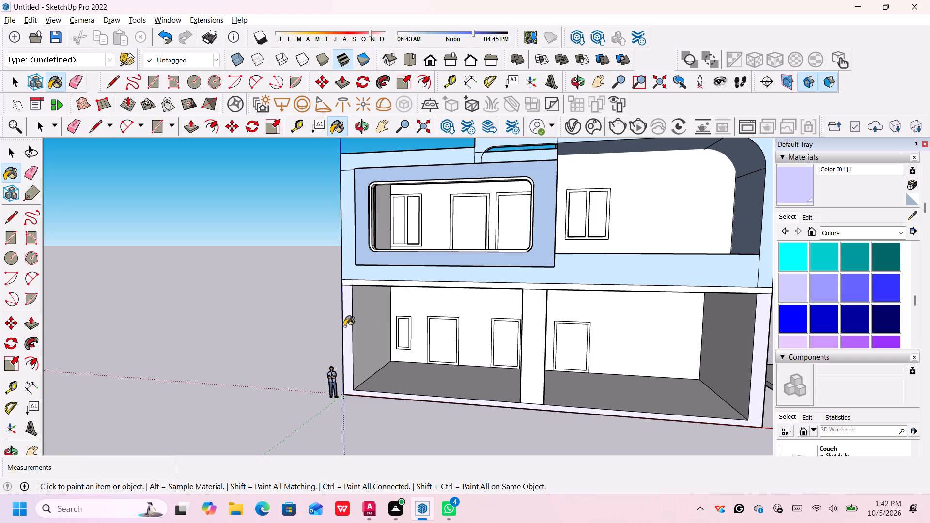
{"action": "left_click", "coordinate": [346, 327]}
Edit the ground-storey frame's material on the colour wheel to a greyish blue and darken it below the window frame's shade.
{"action": "left_click", "coordinate": [808, 216]}
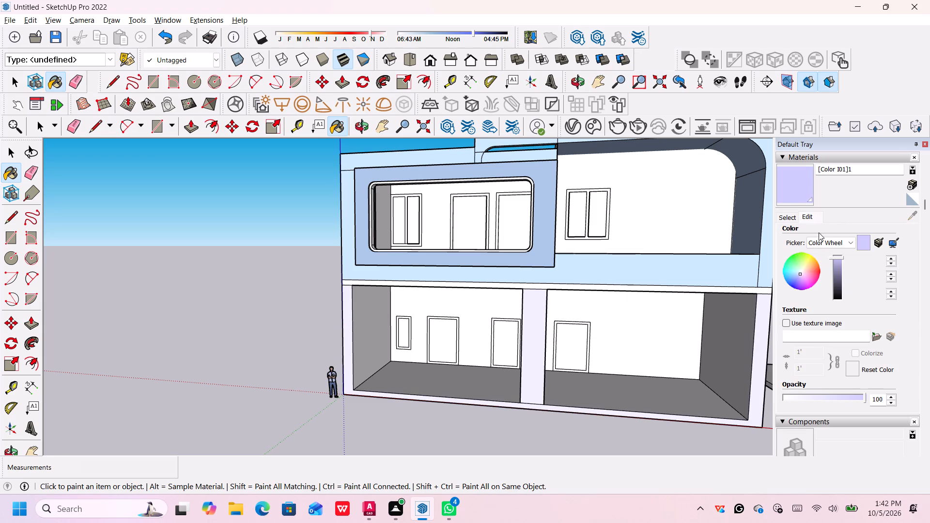
{"action": "left_click_drag", "start_coordinate": [834, 257], "coordinate": [838, 270]}
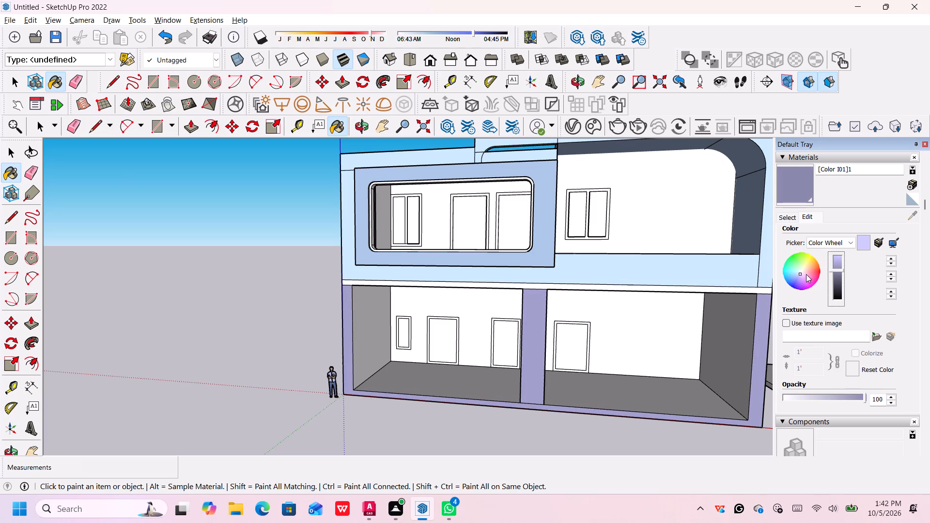
{"action": "left_click", "coordinate": [798, 279]}
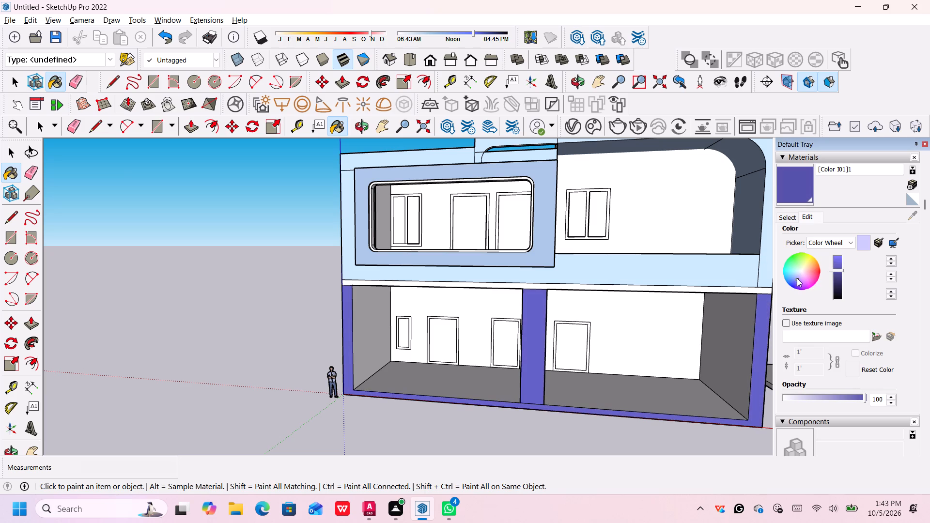
{"action": "left_click", "coordinate": [793, 272]}
{"action": "left_click", "coordinate": [796, 272]}
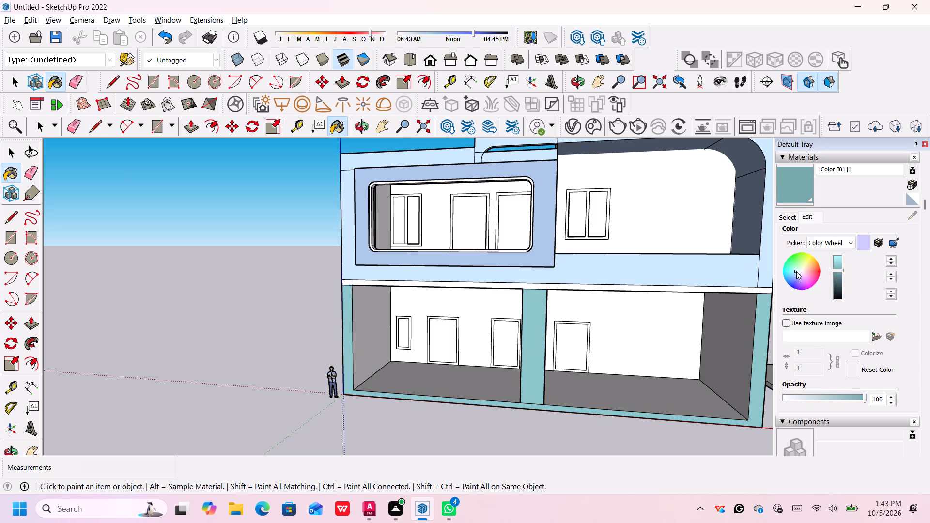
{"action": "double_click", "coordinate": [797, 272]}
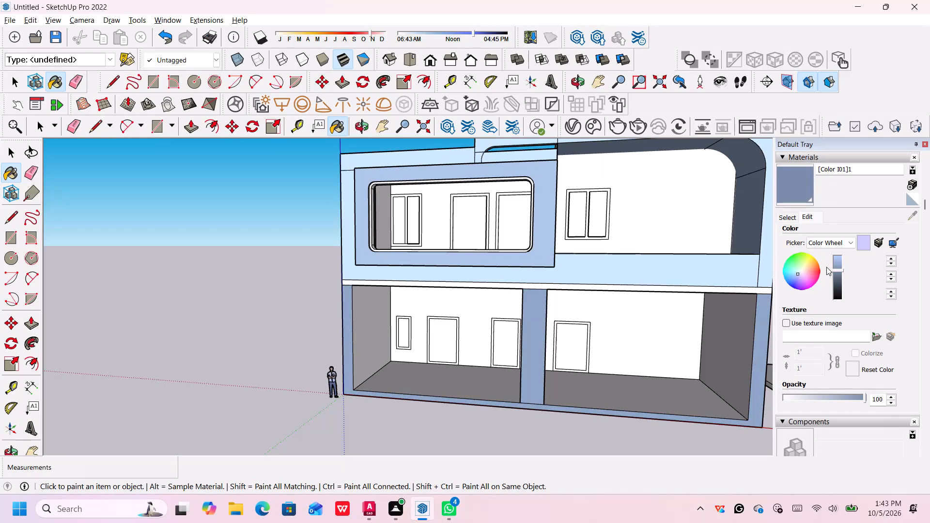
{"action": "left_click_drag", "start_coordinate": [838, 270], "coordinate": [840, 276]}
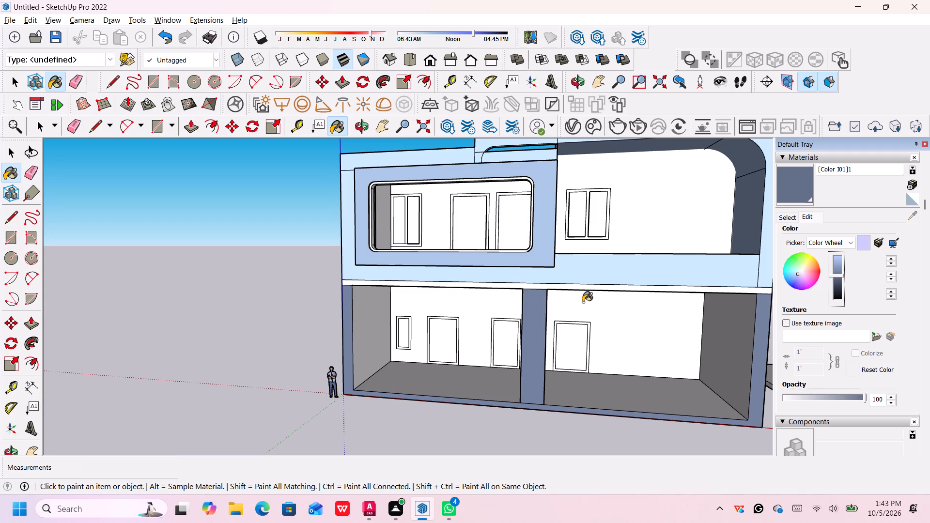
{"action": "scroll", "coordinate": [581, 292], "scroll_direction": "down", "scroll_amount": 2}
{"action": "key", "text": "space"}
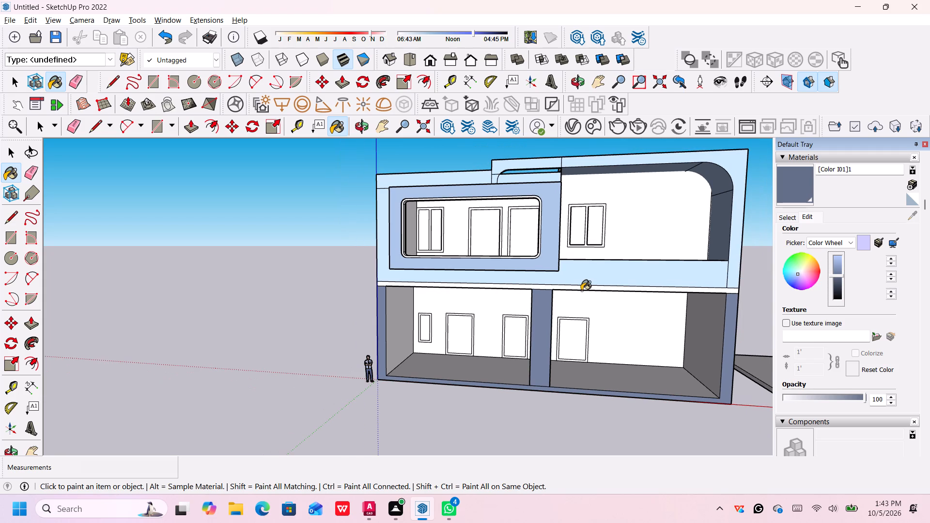
{"action": "key", "text": "space"}
{"action": "key", "text": "space"}
Paint the upper-storey window and door frames with Color I08 from the Colors collection.
{"action": "left_click", "coordinate": [790, 215]}
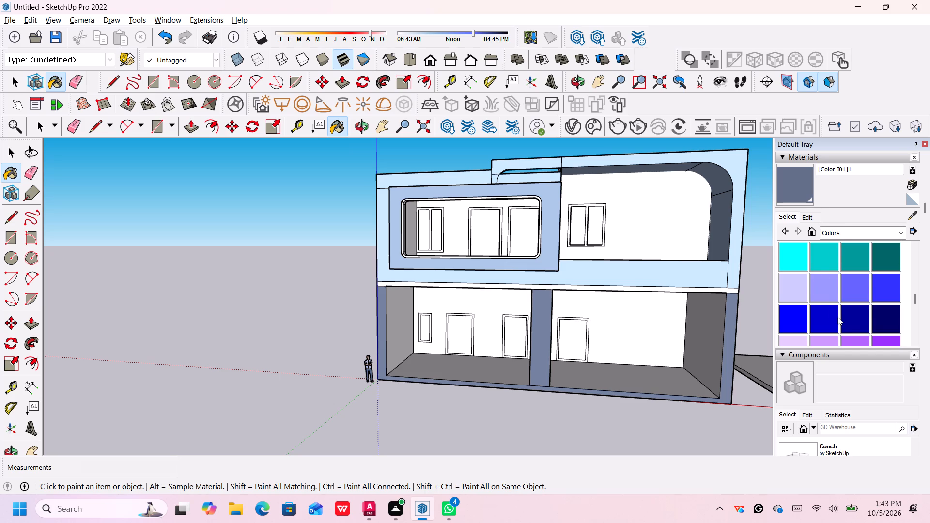
{"action": "left_click", "coordinate": [890, 321]}
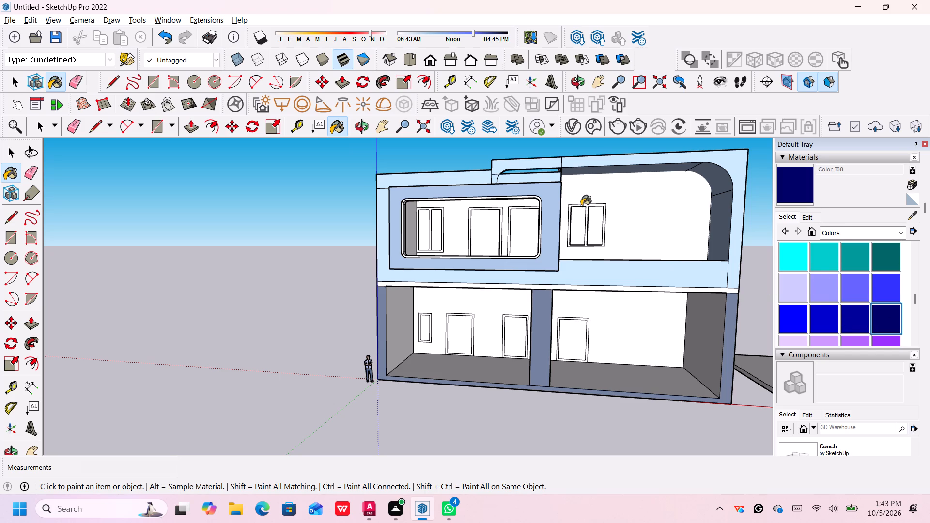
{"action": "scroll", "coordinate": [581, 205], "scroll_direction": "up", "scroll_amount": 3}
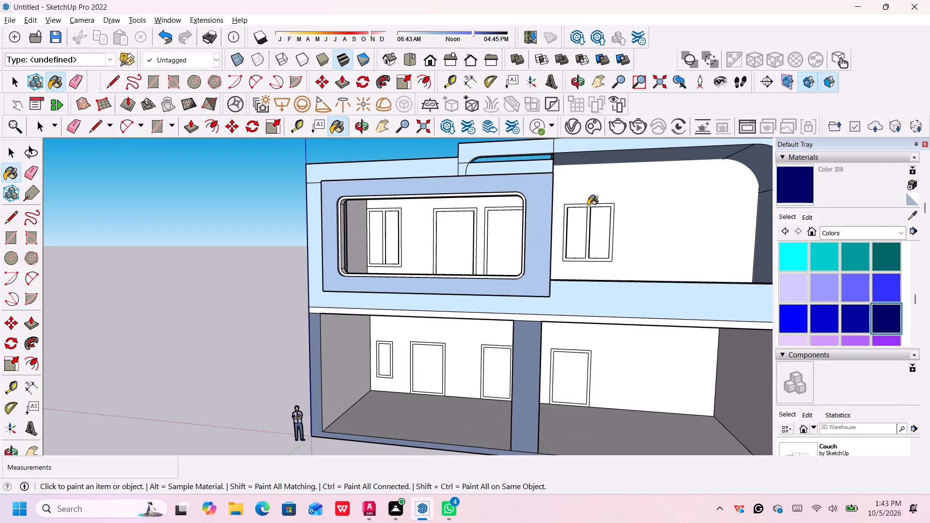
{"action": "left_click", "coordinate": [589, 207]}
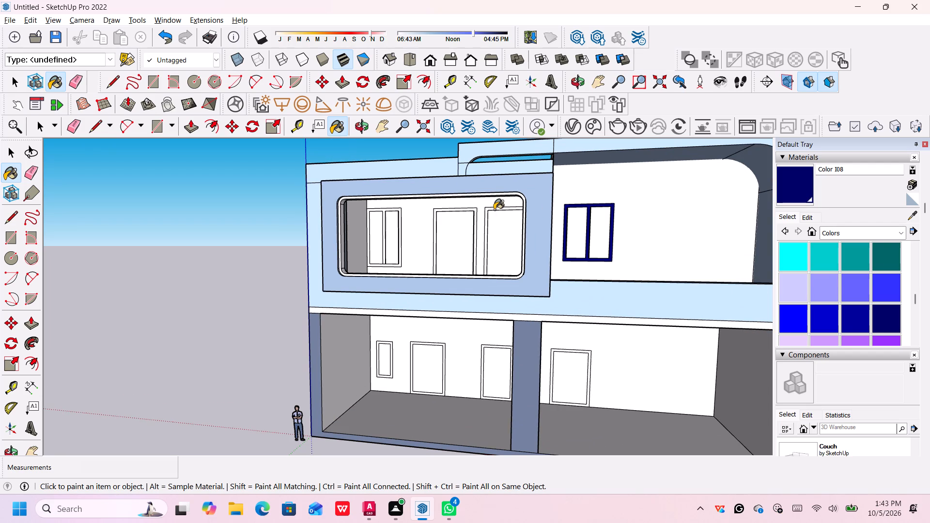
{"action": "left_click", "coordinate": [495, 209]}
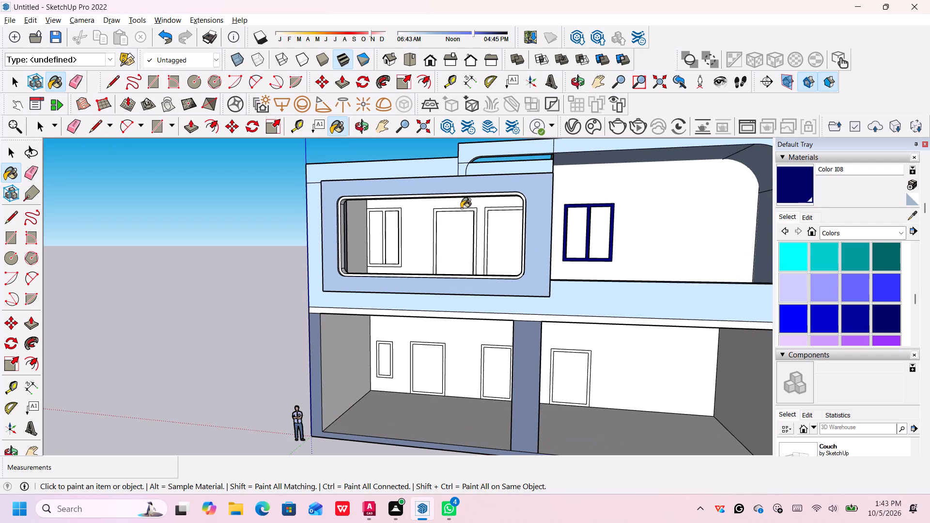
{"action": "left_click", "coordinate": [461, 209]}
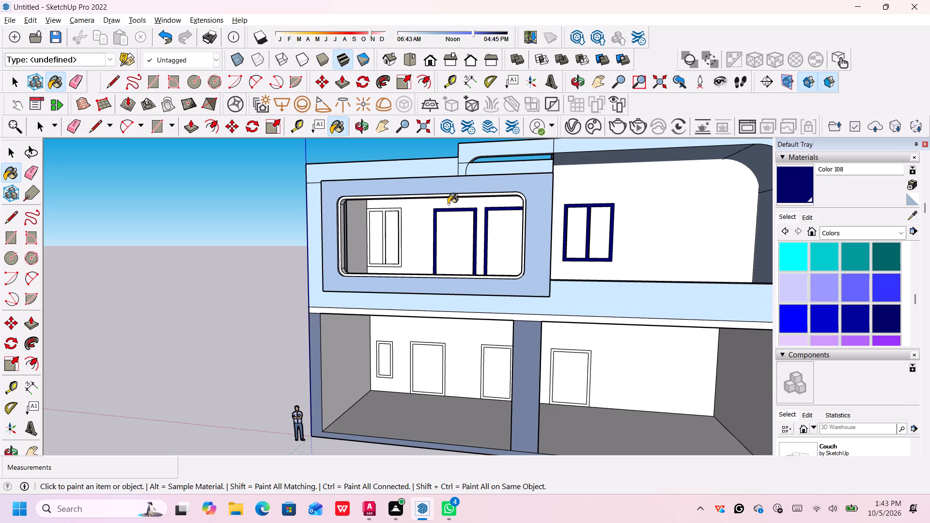
{"action": "left_click", "coordinate": [383, 209]}
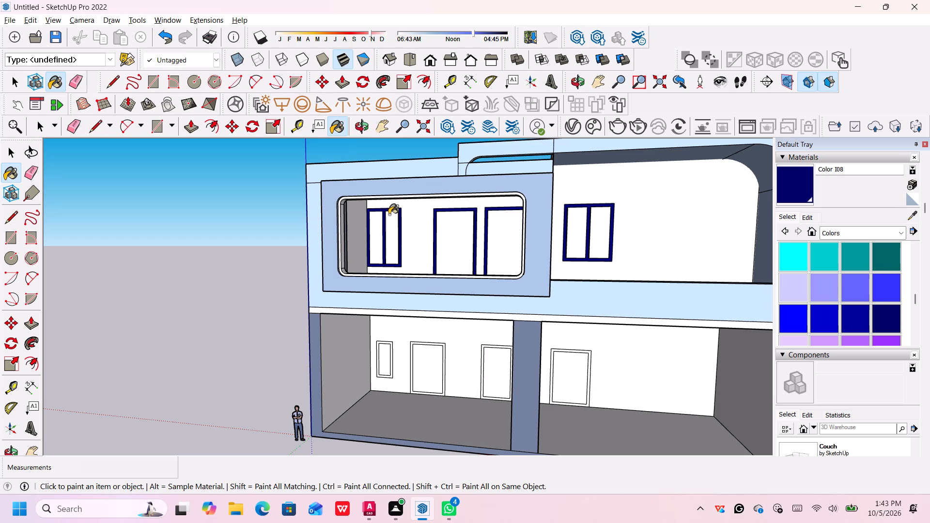
Paint the ground-storey small window frame and the adjacent door frame with Color I08.
{"action": "left_click", "coordinate": [390, 345]}
{"action": "left_click", "coordinate": [385, 343]}
{"action": "left_click", "coordinate": [414, 343]}
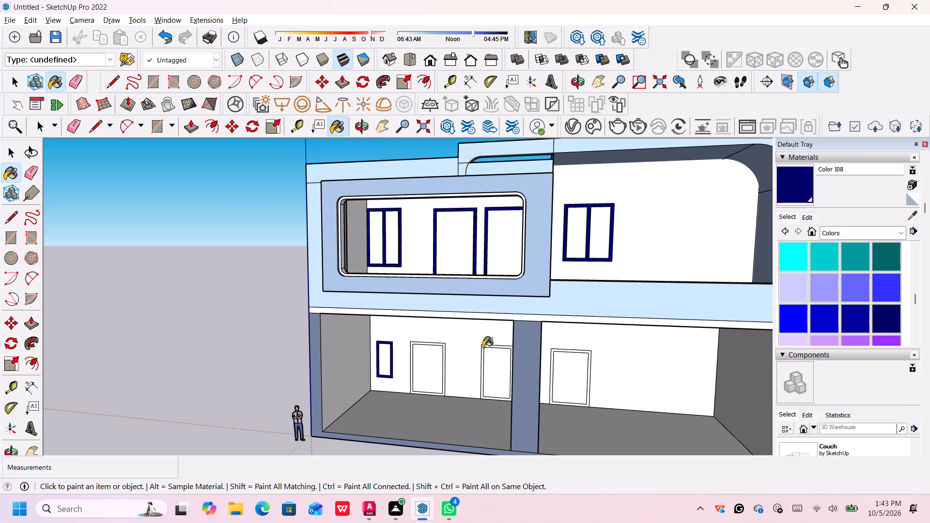